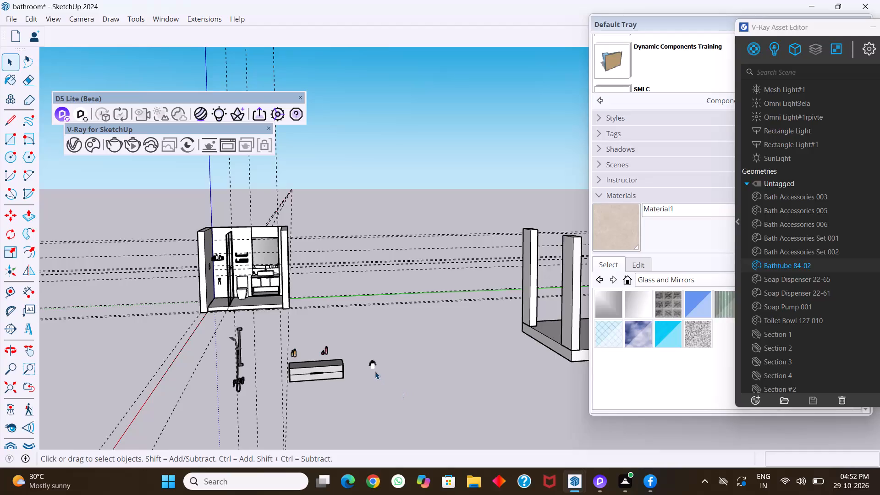
Move the toilet paper holder about 45' from the spare set onto the bathroom wall between the toilet and the vanity.
scroll(373, 370, up, 4)
click(373, 364)
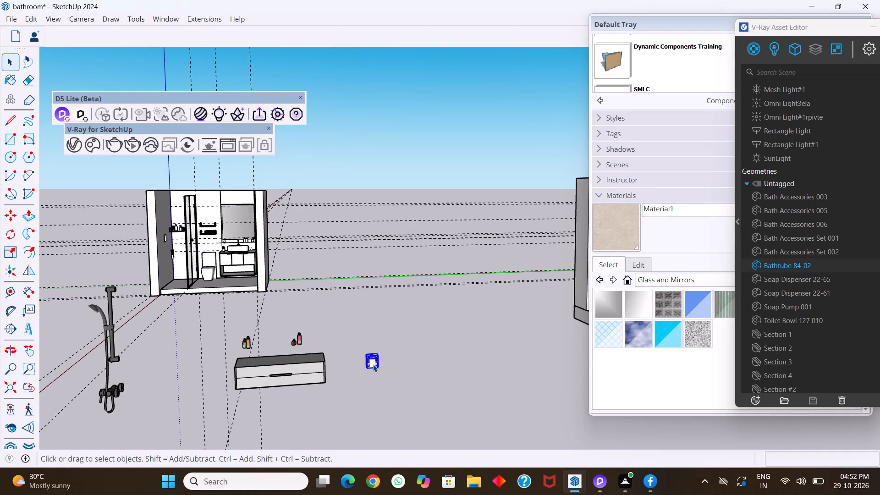
key(m)
scroll(382, 364, up, 12)
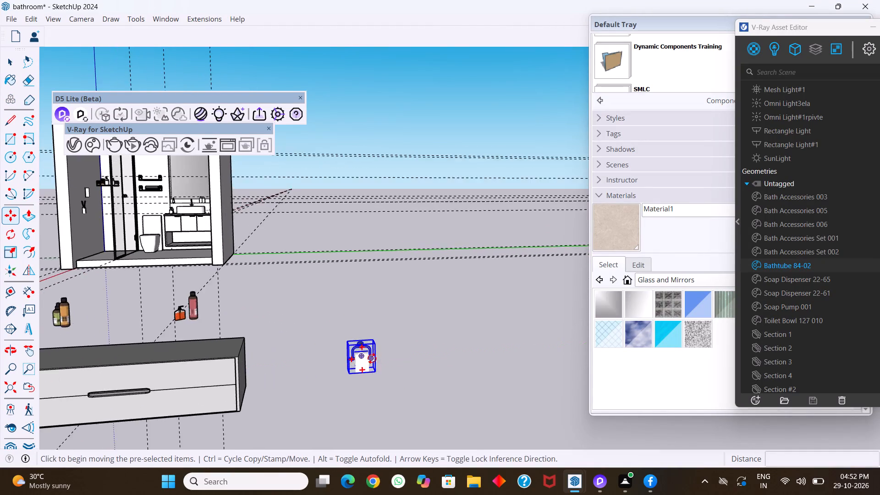
scroll(372, 358, up, 8)
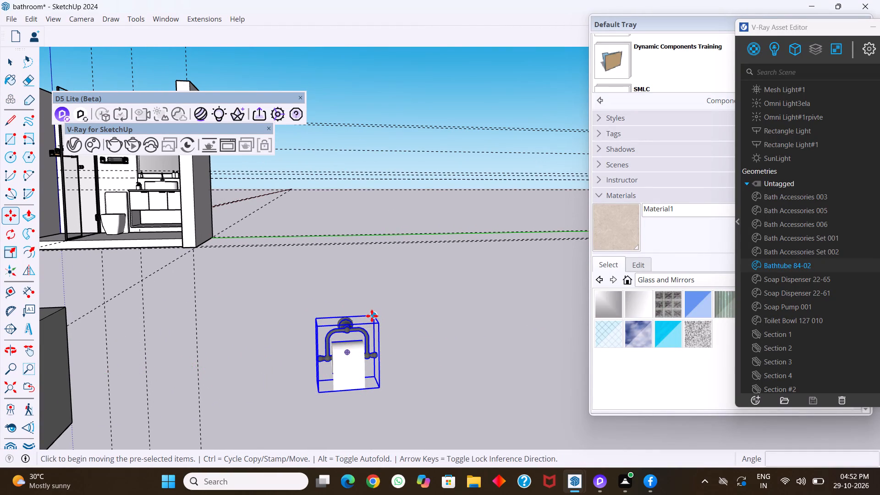
click(372, 316)
scroll(102, 200, up, 6)
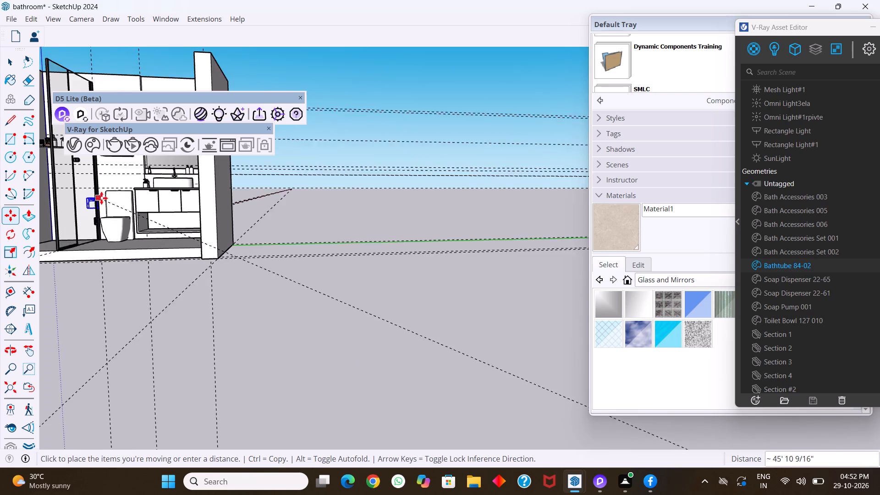
scroll(101, 198, up, 13)
middle_drag(115, 196, 157, 207)
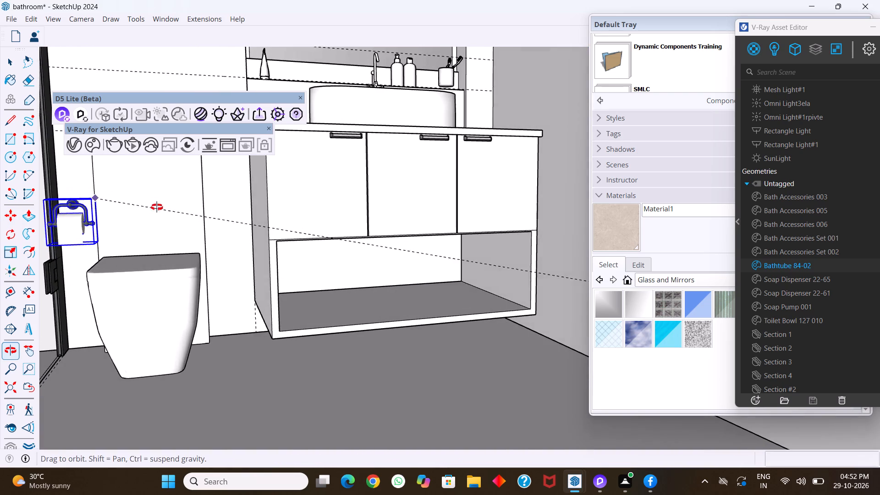
middle_drag(157, 207, 158, 209)
scroll(241, 181, up, 6)
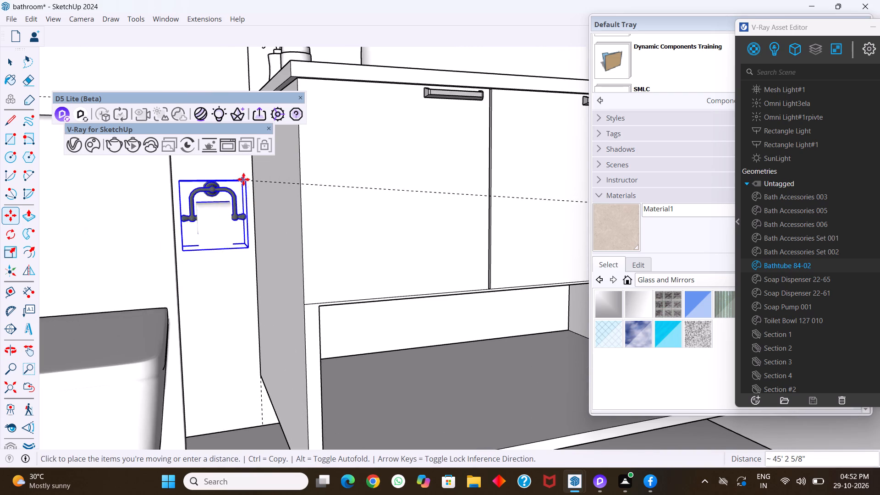
click(243, 185)
scroll(241, 242, down, 3)
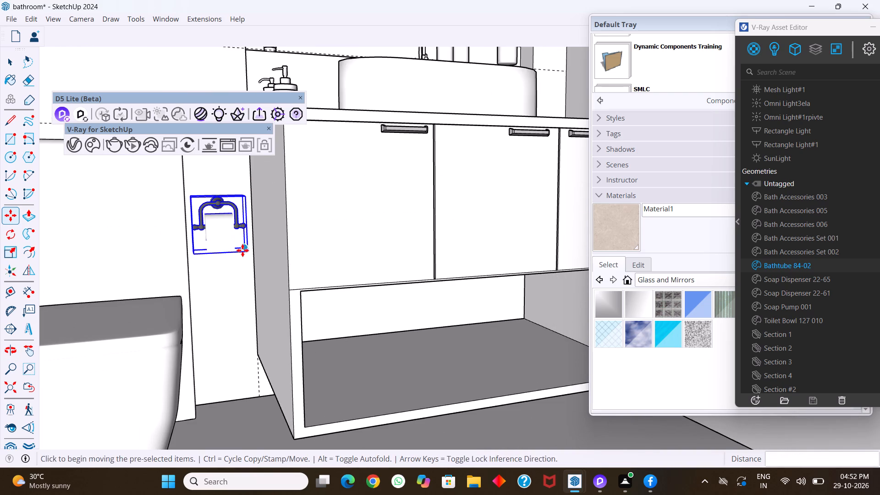
key(space)
click(242, 269)
middle_drag(231, 218, 241, 319)
middle_drag(225, 248, 236, 277)
middle_drag(227, 254, 212, 216)
scroll(199, 227, down, 7)
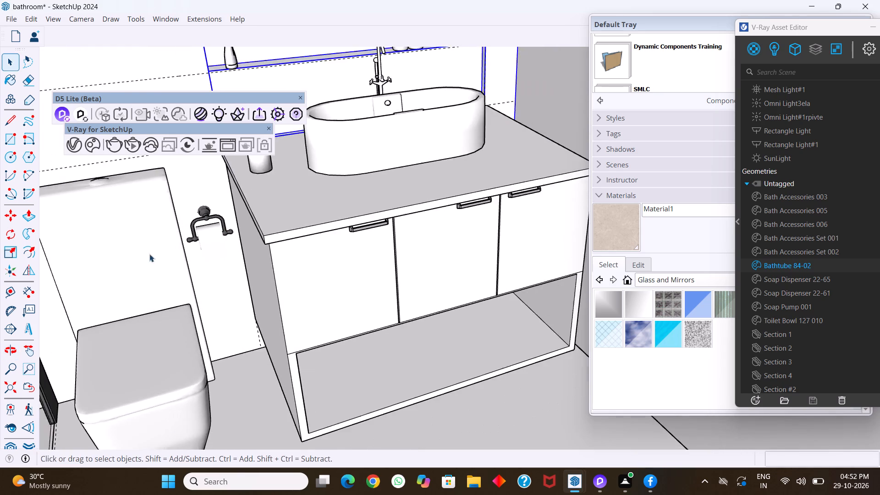
scroll(149, 254, down, 20)
click(366, 282)
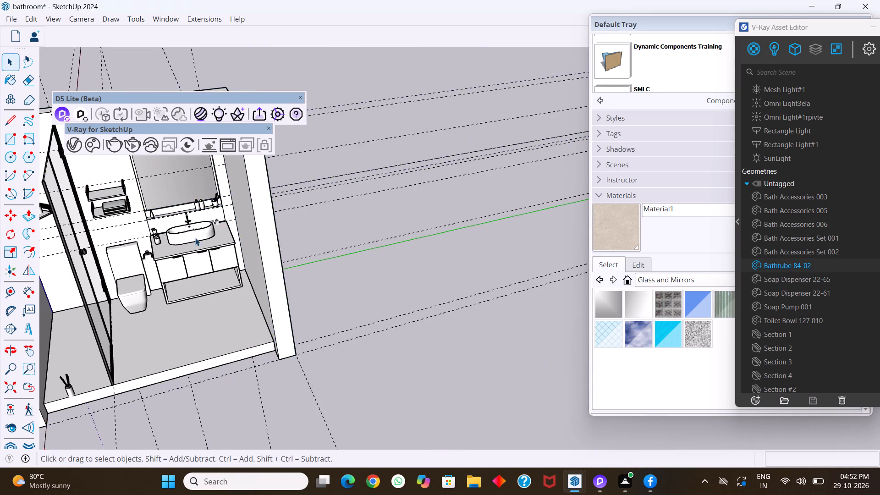
Rotate the isolated black shower set 90° about the vertical axis at its bottom corner.
scroll(138, 222, down, 20)
scroll(138, 222, down, 1)
scroll(187, 272, down, 5)
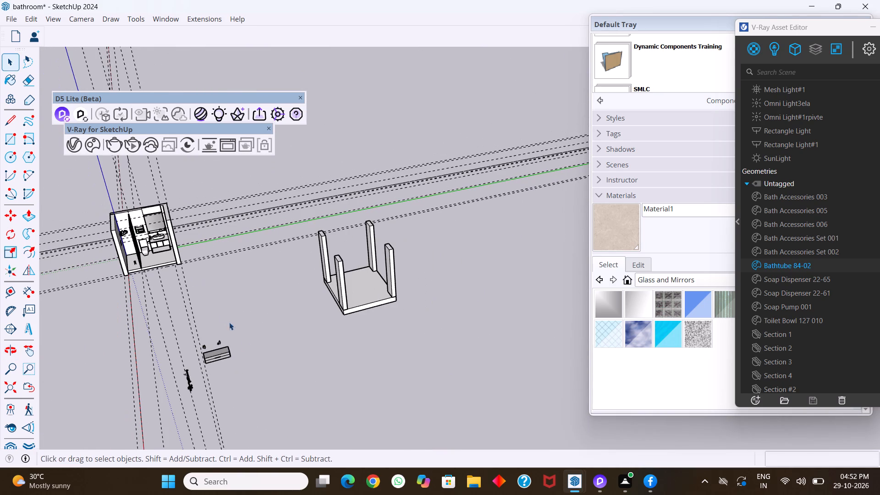
scroll(183, 380, up, 3)
scroll(247, 291, down, 10)
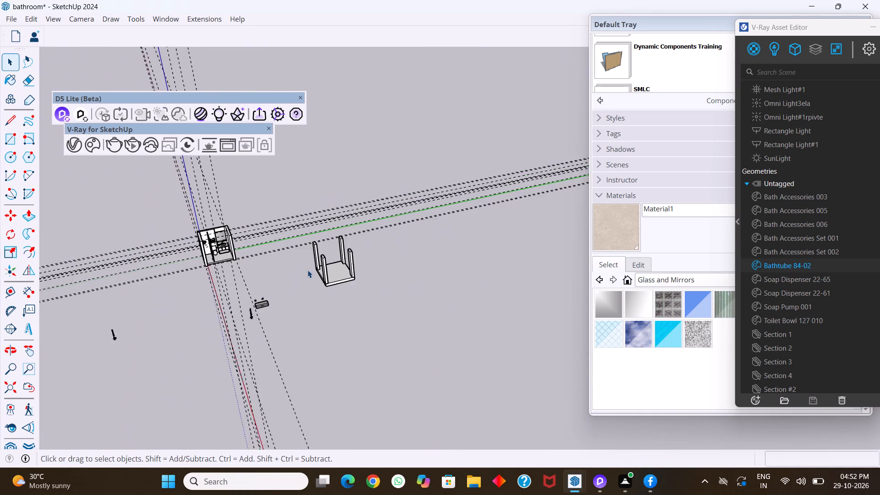
scroll(308, 270, down, 3)
shift+middle_drag(206, 318, 269, 225)
scroll(197, 247, up, 8)
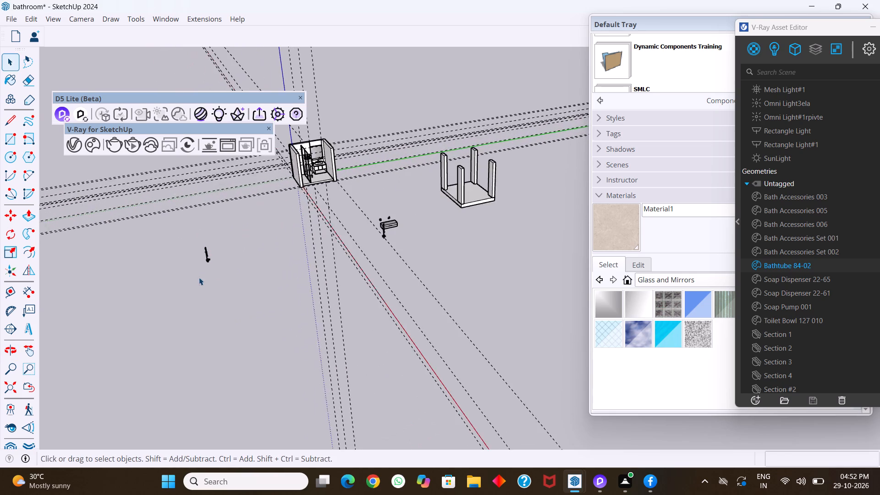
scroll(199, 277, up, 20)
scroll(199, 277, up, 8)
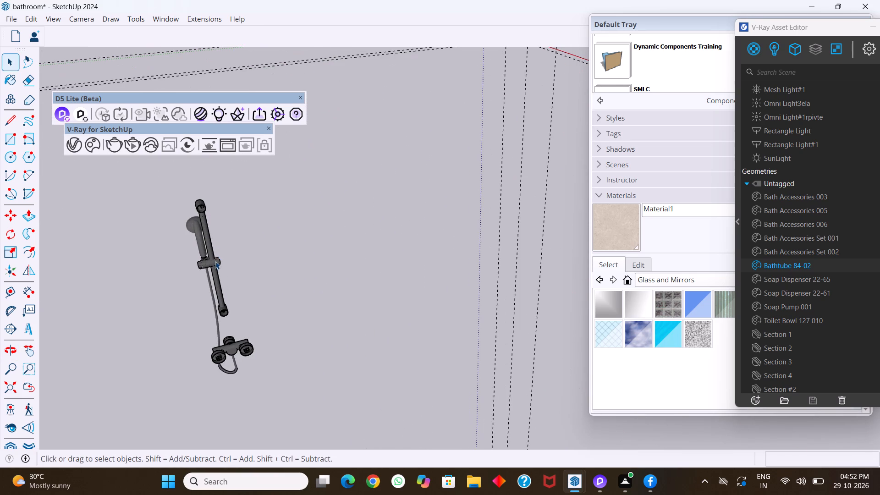
middle_drag(214, 263, 164, 234)
click(228, 235)
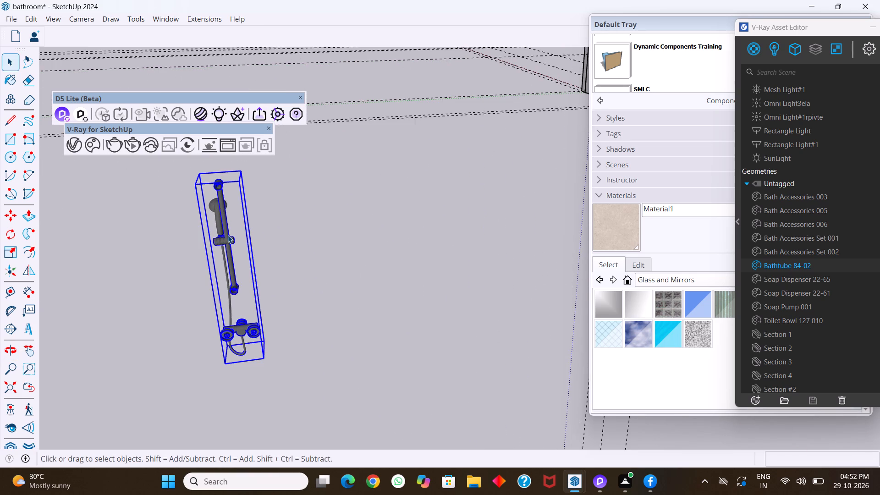
click(12, 228)
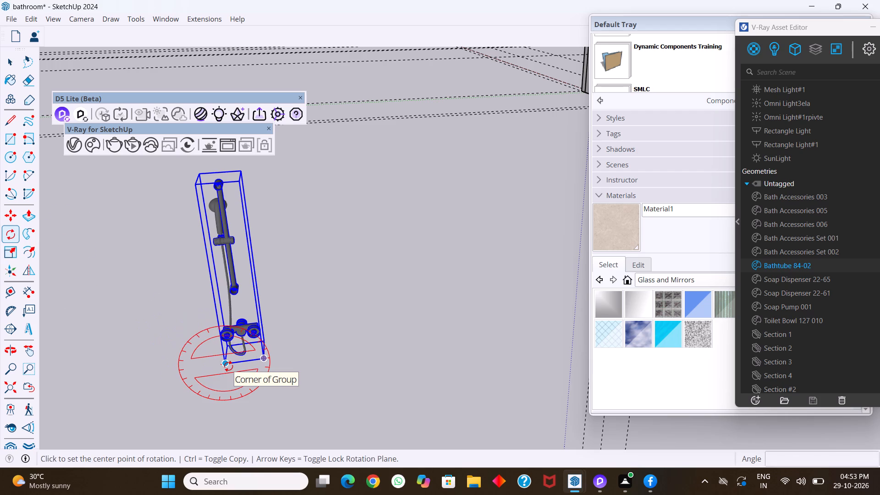
key(Up)
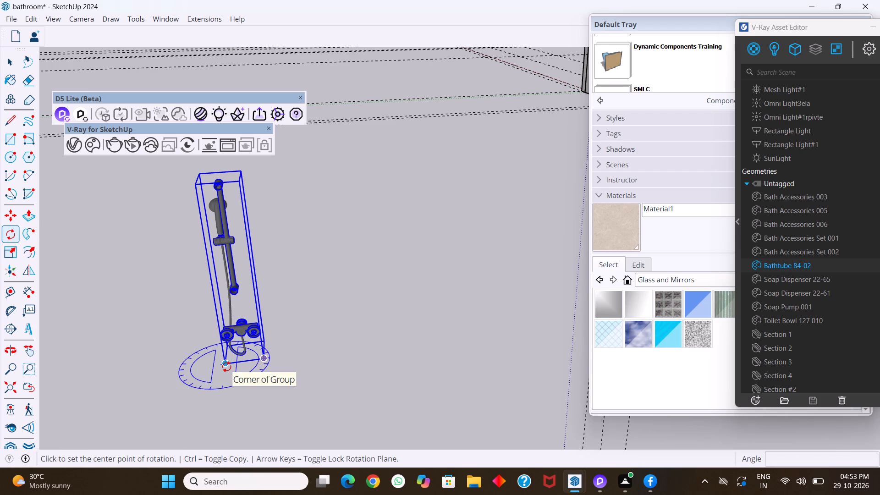
click(226, 367)
click(263, 358)
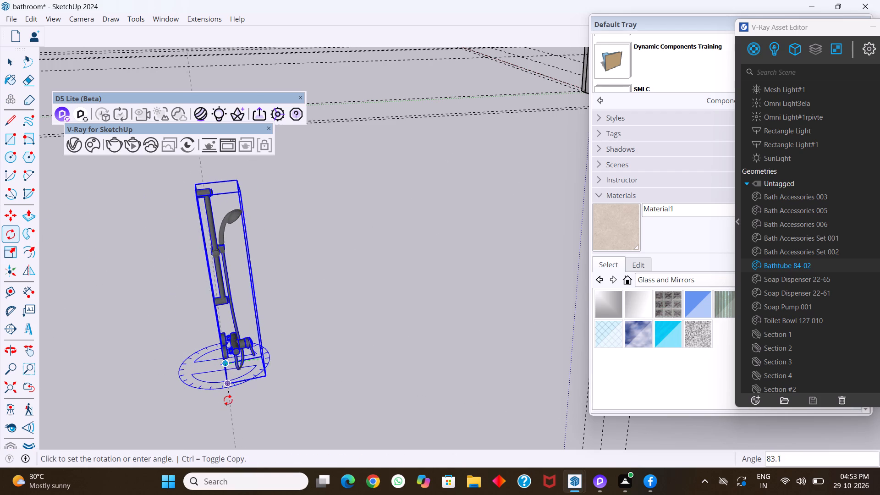
scroll(226, 402, down, 9)
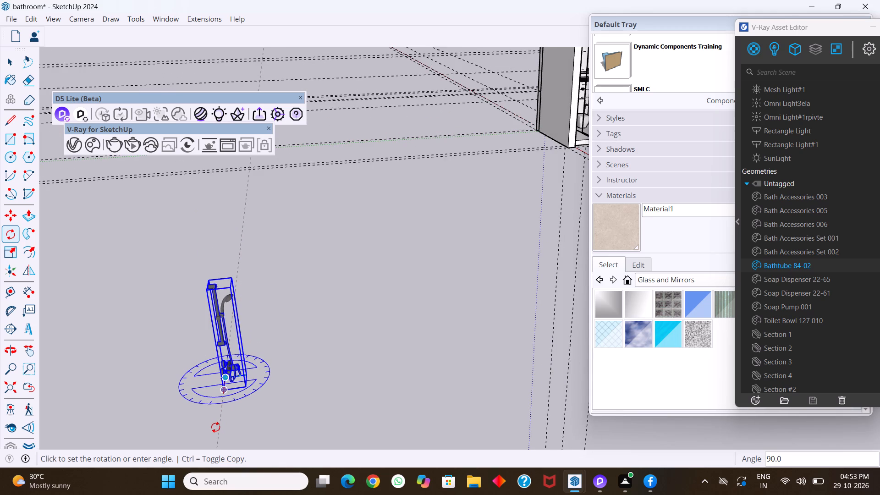
text(90)
key(Return)
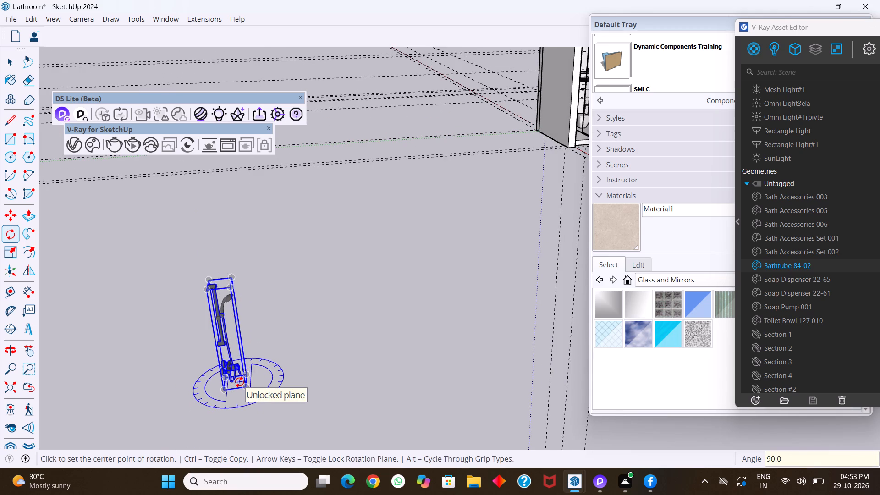
Move the rotated shower set by its bottom corner into the bathroom's glass-enclosed shower area, near the wall with the niche.
key(m)
click(222, 390)
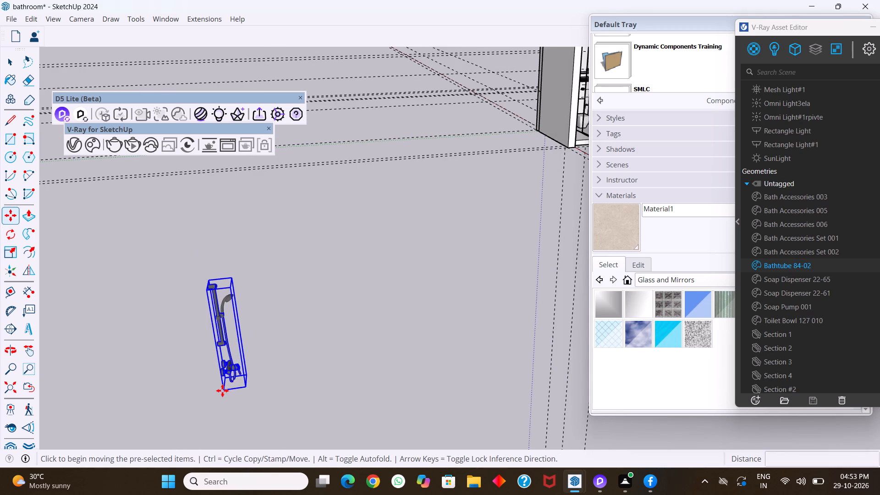
scroll(225, 345, down, 9)
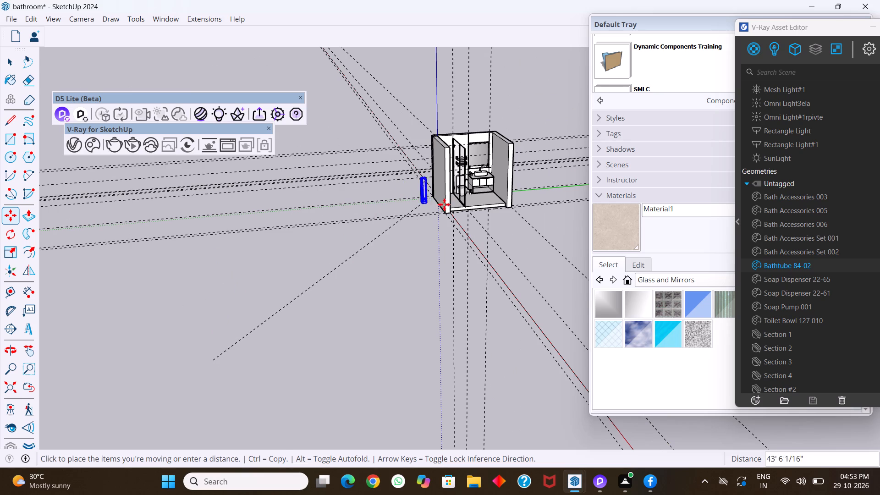
scroll(444, 204, up, 8)
middle_drag(454, 196, 391, 199)
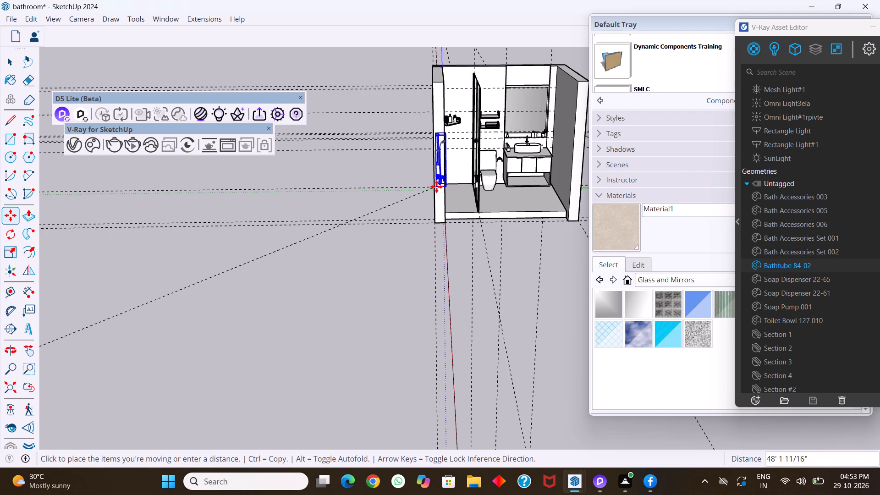
middle_drag(449, 187, 413, 193)
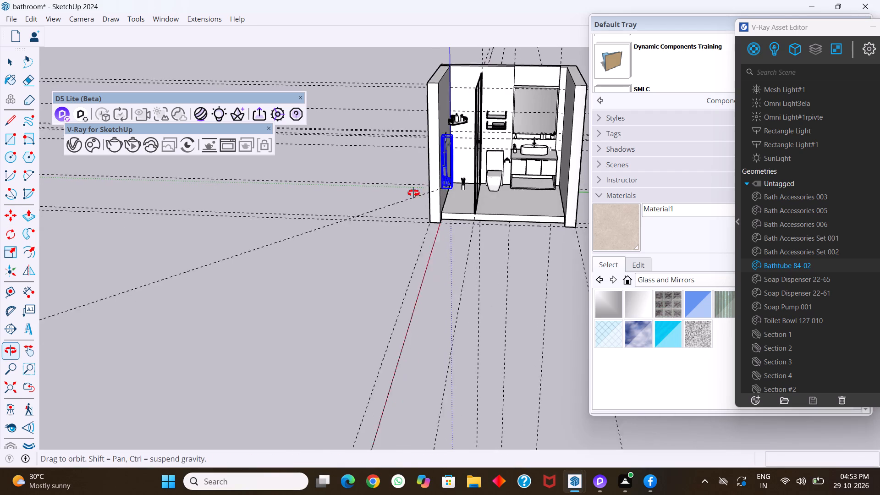
middle_drag(413, 193, 409, 193)
scroll(441, 170, up, 11)
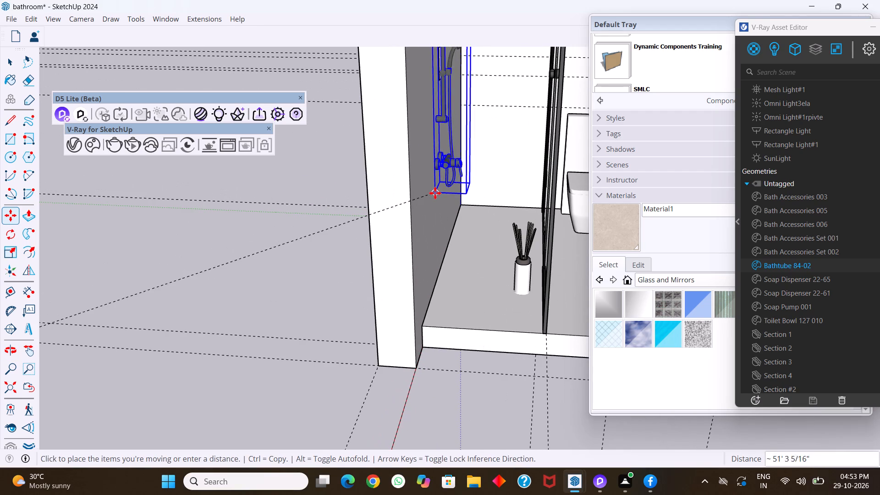
scroll(418, 216, down, 3)
middle_drag(423, 215, 384, 219)
middle_drag(408, 203, 375, 208)
middle_drag(420, 186, 348, 196)
middle_drag(414, 163, 408, 164)
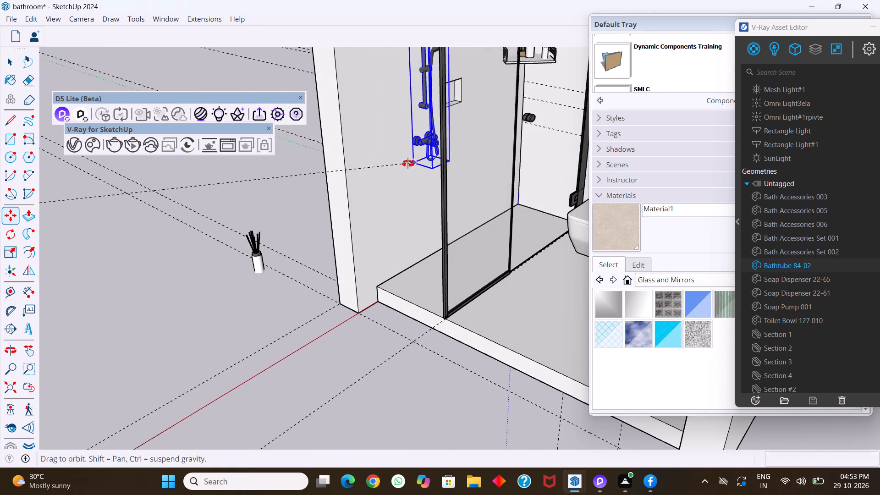
middle_drag(408, 164, 363, 168)
middle_drag(425, 158, 361, 134)
scroll(432, 167, up, 7)
click(439, 177)
Shift the shower set about 2' 11" so it sits against the shower's side wall beside the niche.
scroll(412, 176, down, 7)
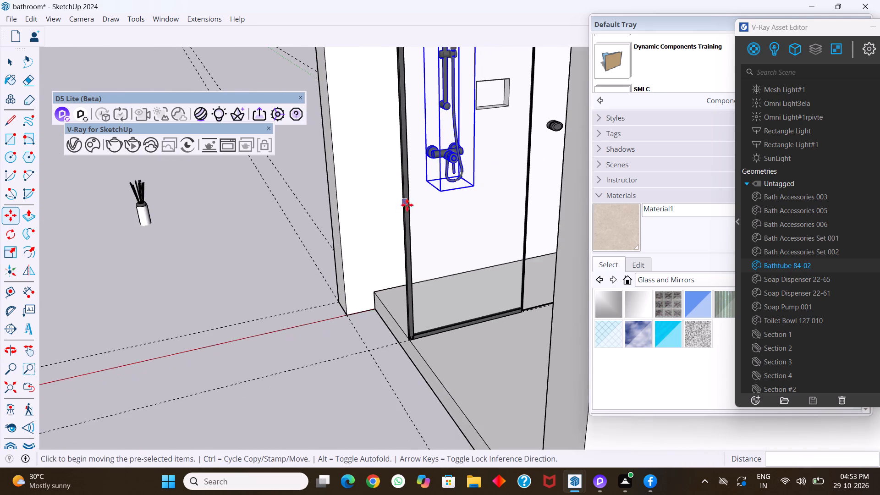
scroll(407, 205, down, 7)
middle_drag(414, 217, 536, 193)
scroll(419, 204, up, 4)
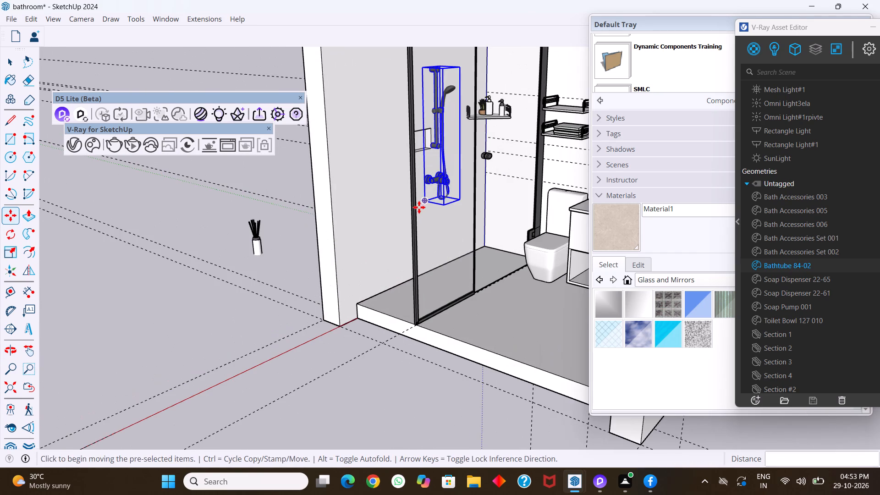
click(425, 200)
middle_drag(371, 206, 438, 212)
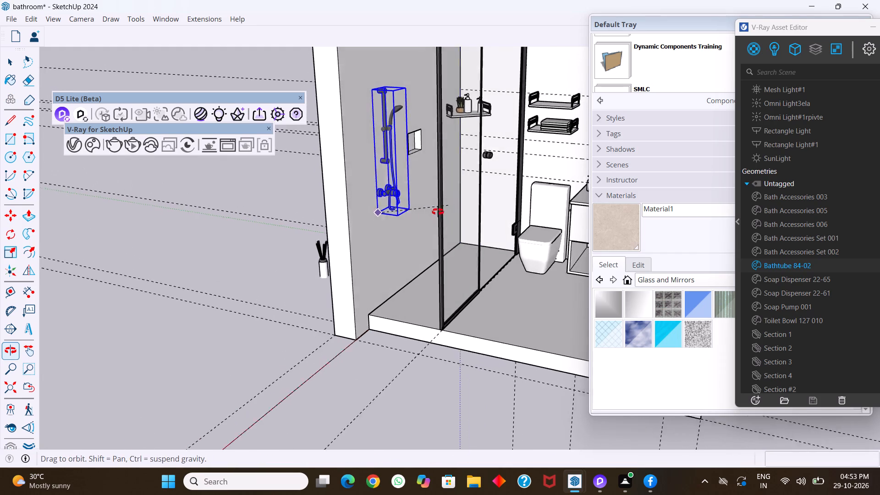
middle_drag(438, 212, 438, 212)
scroll(420, 221, up, 4)
click(374, 232)
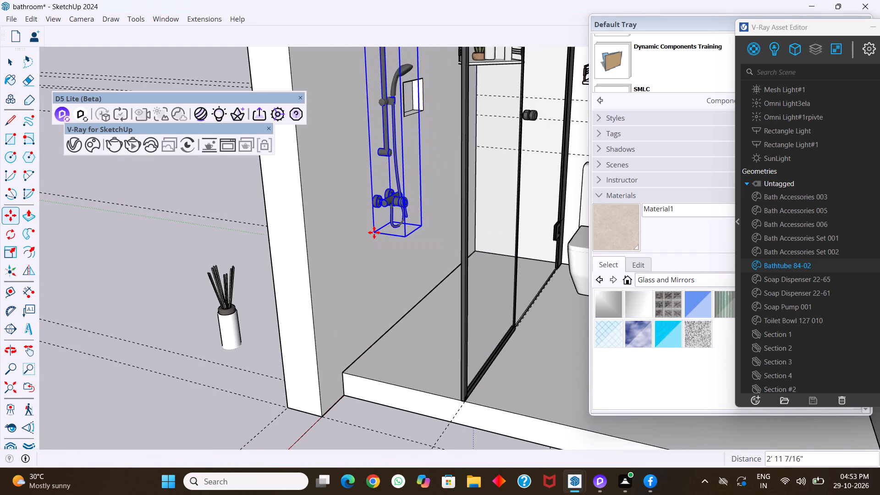
Examine the shower set's placement against the side wall and niche from the front, the side and above.
middle_drag(392, 189, 436, 183)
scroll(390, 164, down, 8)
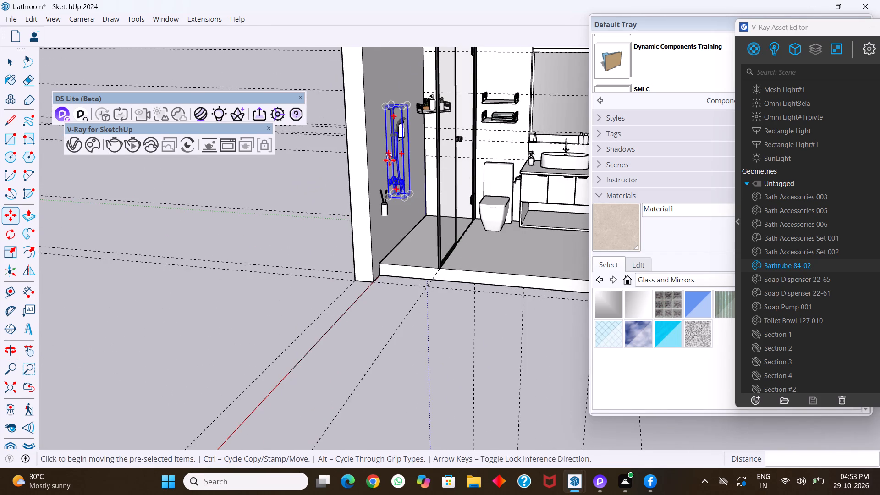
scroll(397, 133, up, 4)
middle_drag(404, 147, 393, 93)
scroll(393, 92, up, 1)
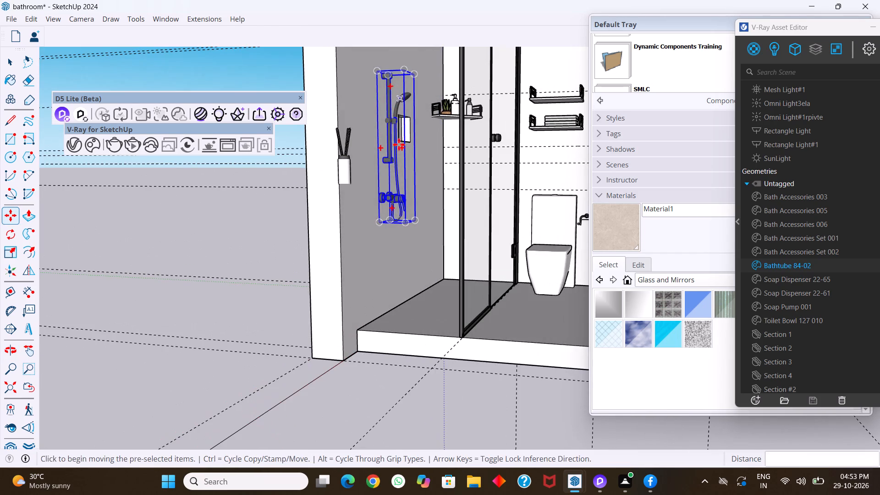
middle_drag(398, 183, 371, 180)
scroll(369, 251, up, 3)
scroll(363, 215, down, 4)
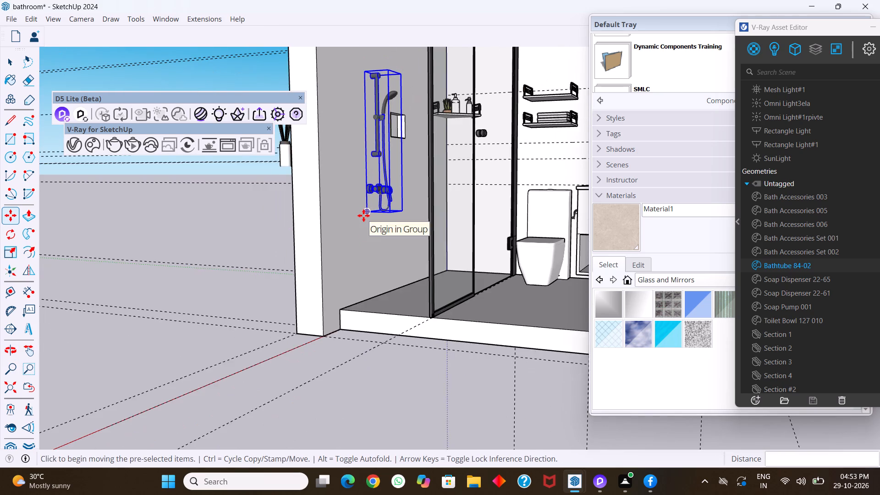
scroll(363, 215, down, 2)
middle_drag(378, 213, 321, 221)
middle_drag(407, 185, 309, 189)
scroll(309, 189, up, 1)
middle_drag(391, 190, 391, 197)
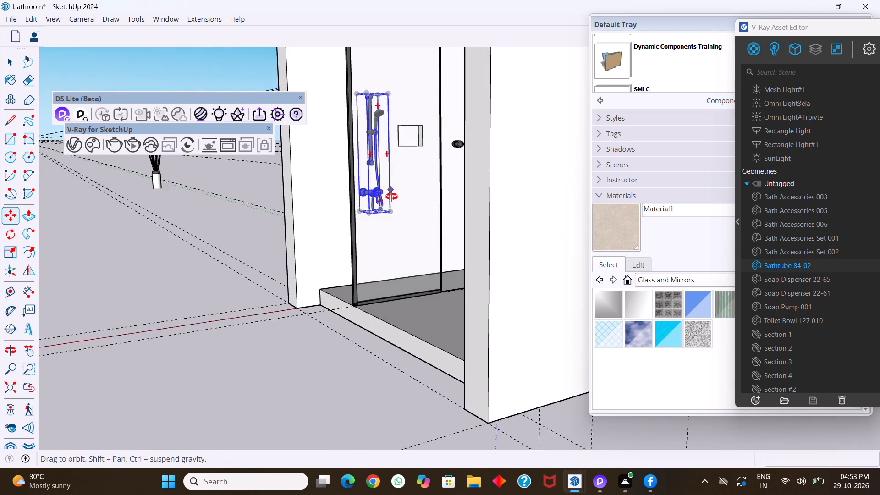
middle_drag(391, 197, 381, 280)
scroll(360, 189, down, 8)
middle_drag(370, 195, 394, 269)
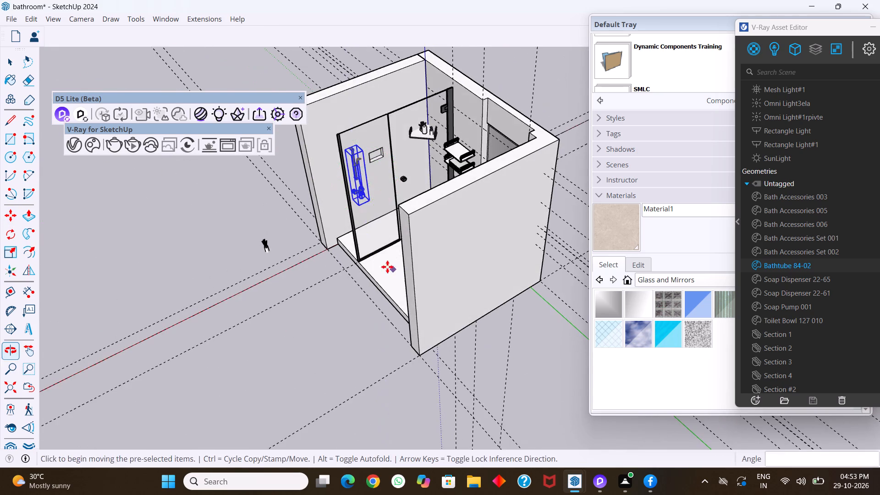
middle_drag(398, 181, 309, 194)
scroll(403, 122, up, 11)
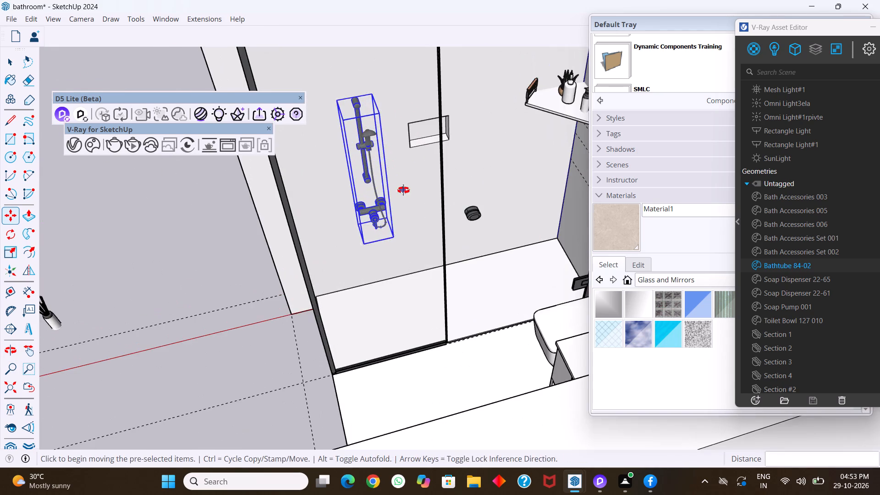
Move the shower set about 4 7/8" along the shower's side wall toward the niche.
middle_drag(403, 190, 375, 187)
click(385, 88)
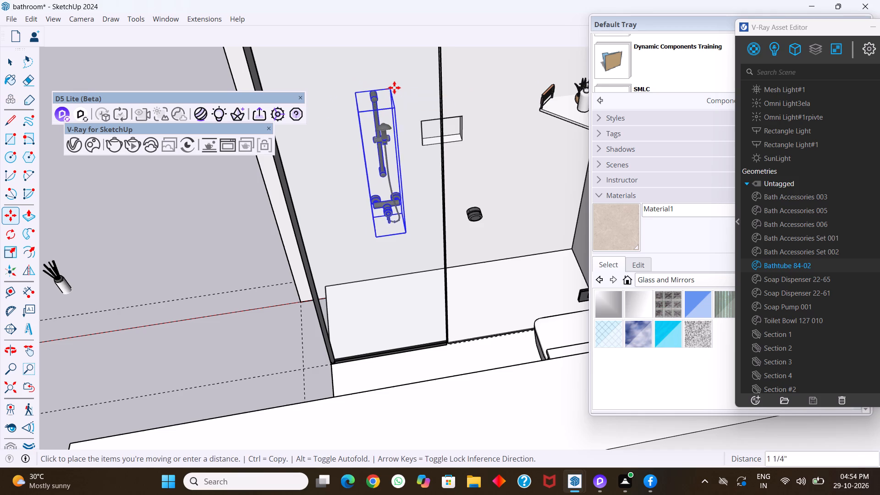
click(405, 88)
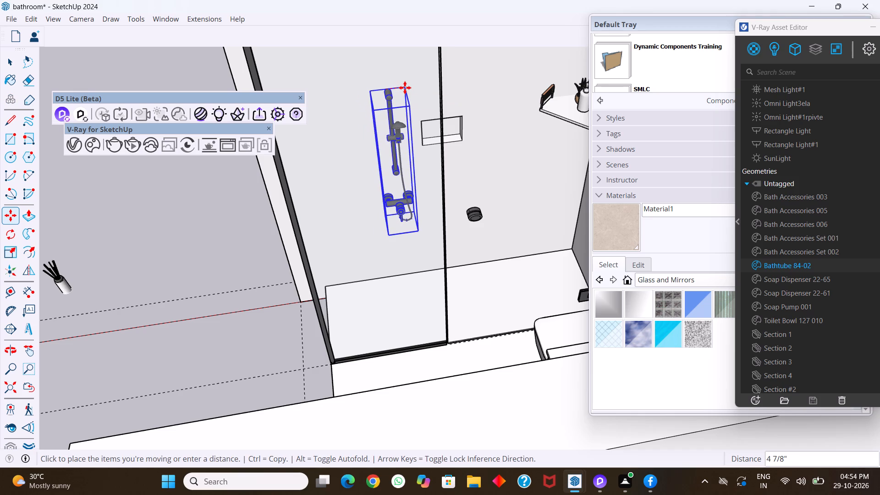
Scale the shower set along the green axis by a factor of about 1.04, and deselect it.
scroll(434, 122, down, 4)
scroll(429, 166, down, 3)
middle_drag(399, 189, 418, 187)
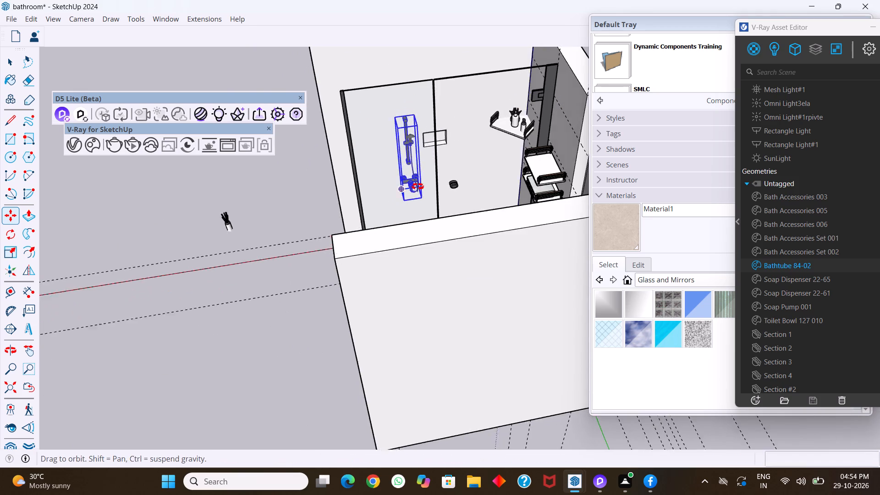
middle_drag(418, 187, 512, 137)
middle_drag(354, 217, 435, 145)
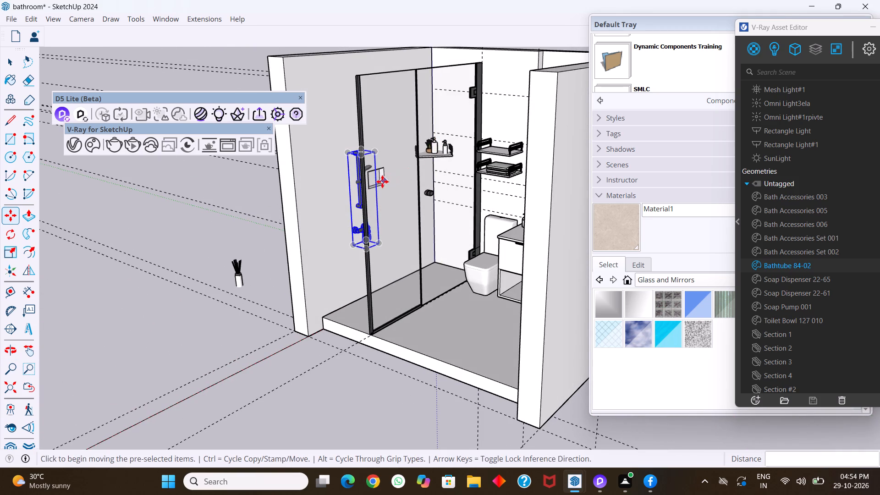
middle_drag(364, 184, 395, 187)
middle_drag(341, 169, 371, 181)
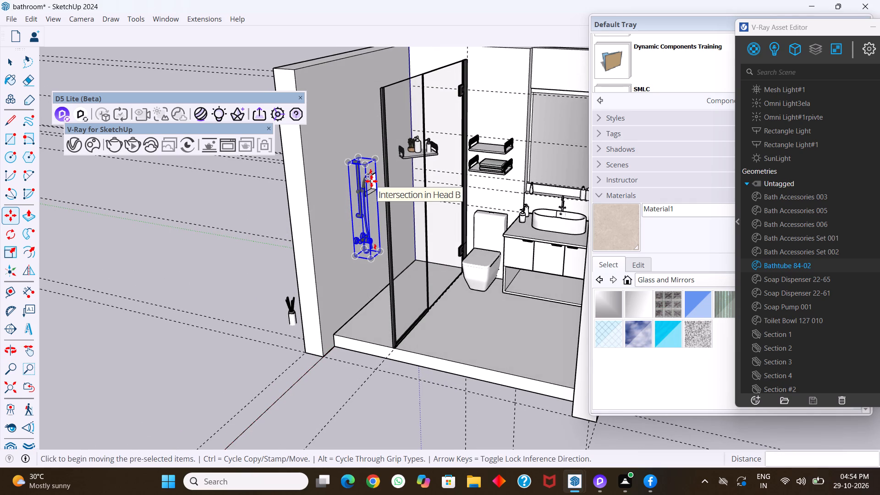
key(s)
scroll(362, 164, up, 6)
click(361, 160)
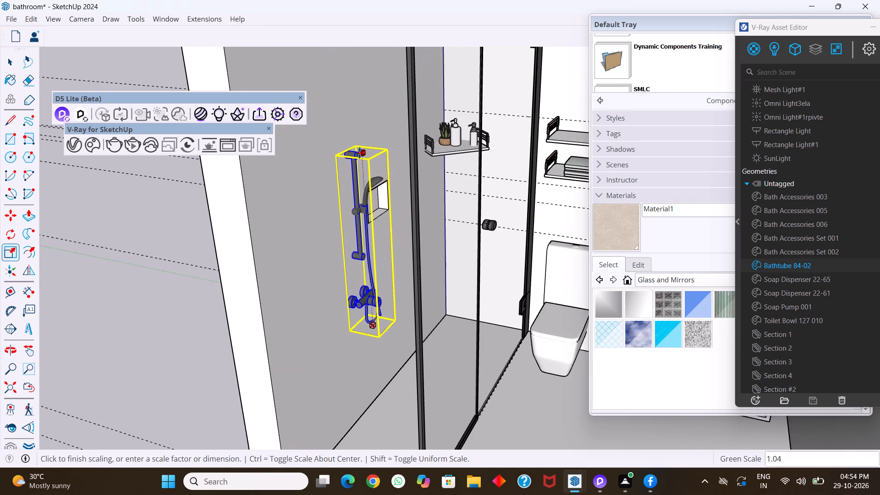
click(359, 152)
key(space)
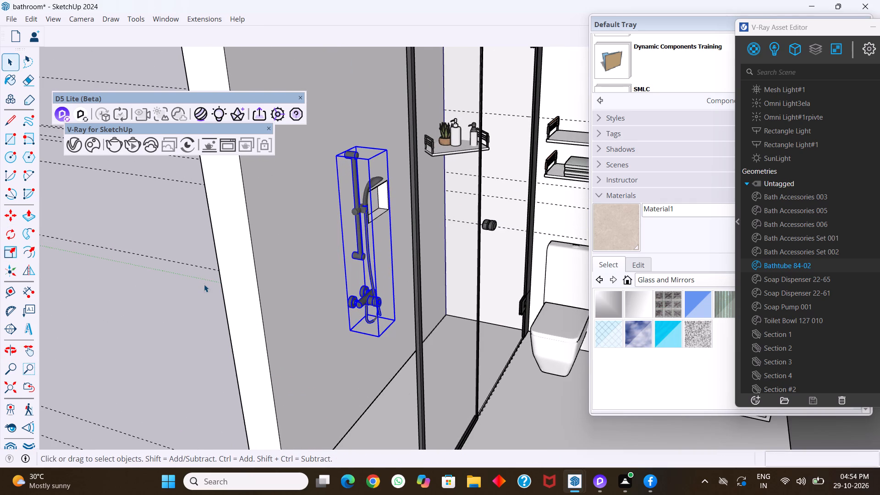
click(204, 284)
Delete the stray brush holder standing outside the bathroom beside the shower's side wall.
scroll(314, 240, down, 20)
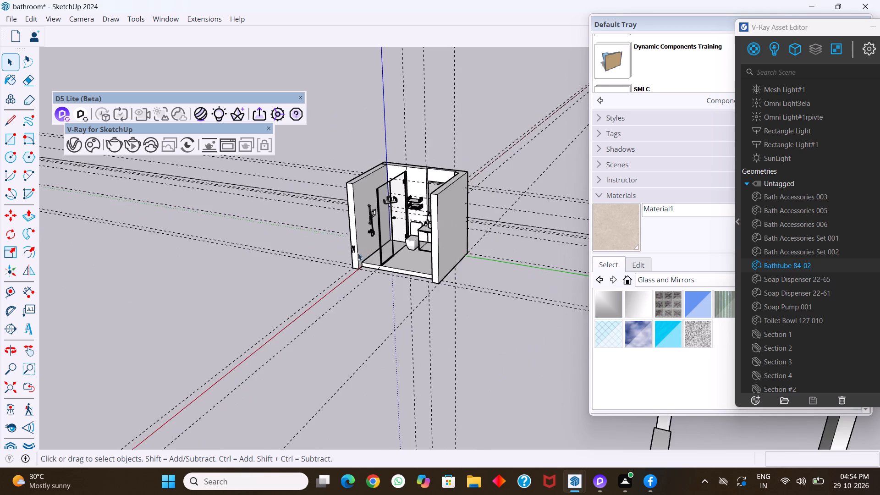
scroll(356, 253, up, 9)
click(352, 249)
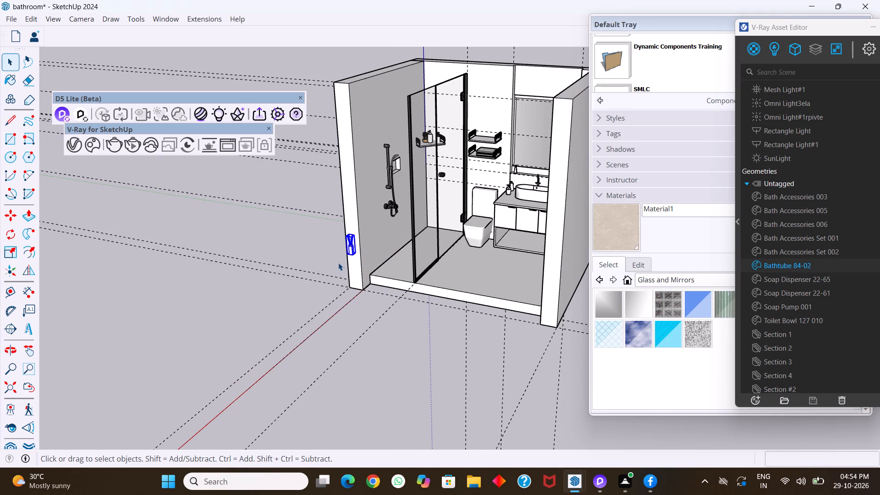
key(Delete)
Delete the leftover rectangular box, the small accessories near it and the spare shower set lying outside the bathroom.
scroll(385, 230, down, 16)
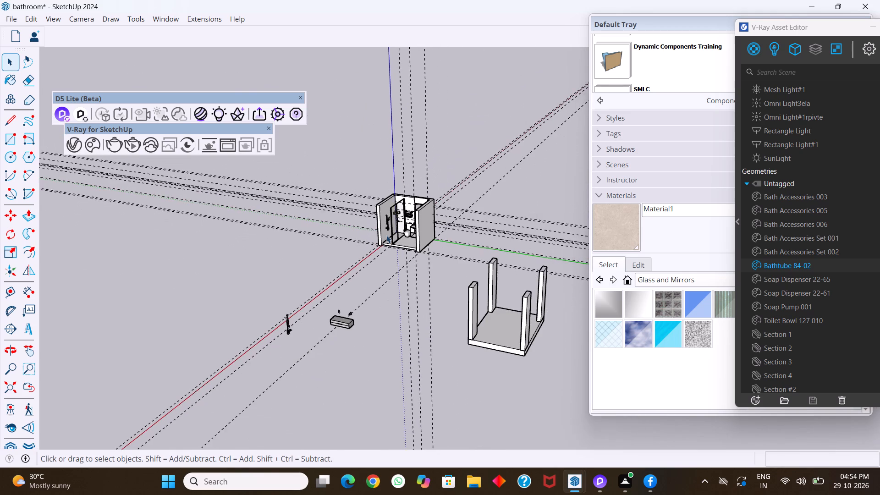
scroll(346, 327, up, 10)
triple_click(344, 319)
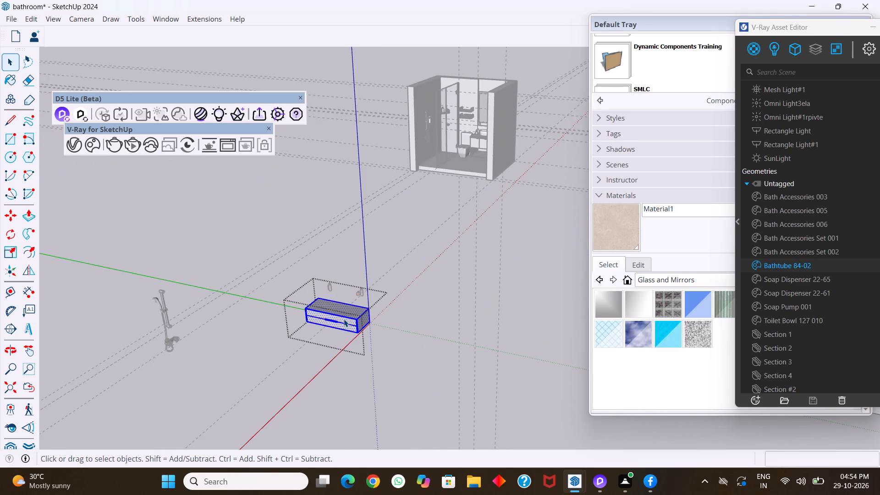
click(396, 338)
click(353, 327)
key(Delete)
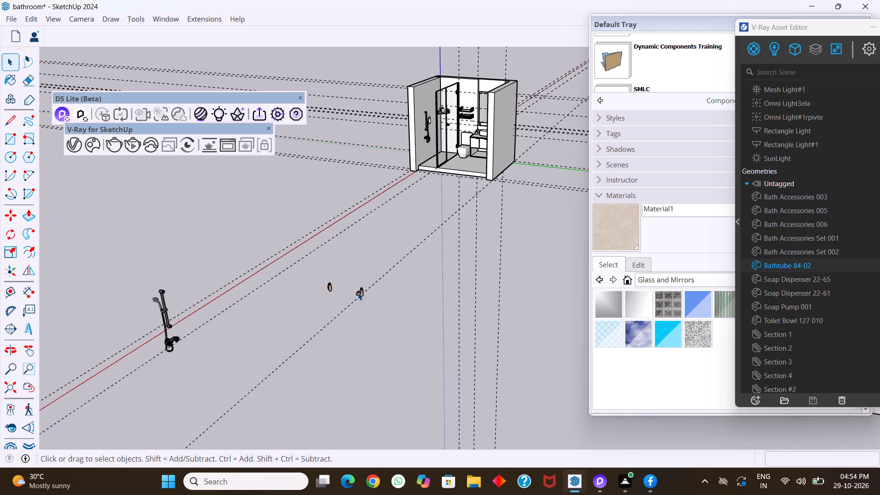
click(358, 292)
key(Delete)
click(165, 316)
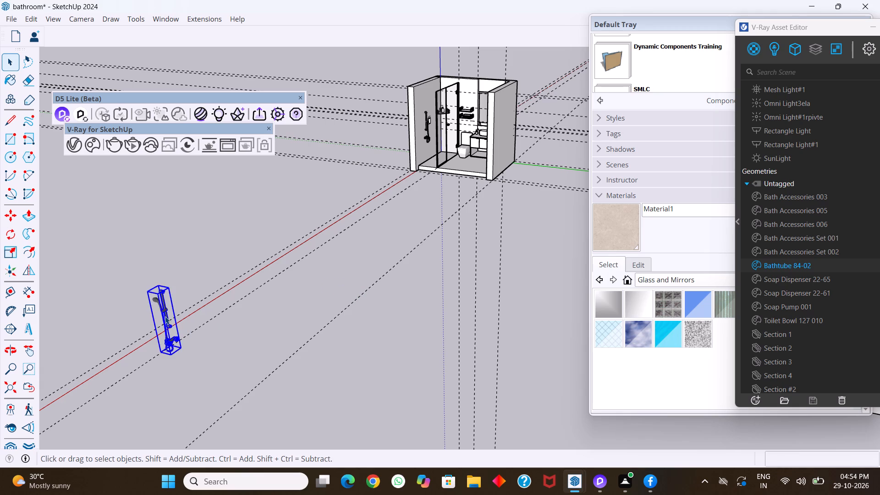
key(Delete)
Delete the leftover floor slab with four corner posts standing outside the bathroom.
scroll(213, 308, down, 16)
scroll(322, 353, up, 1)
middle_drag(322, 353, 405, 337)
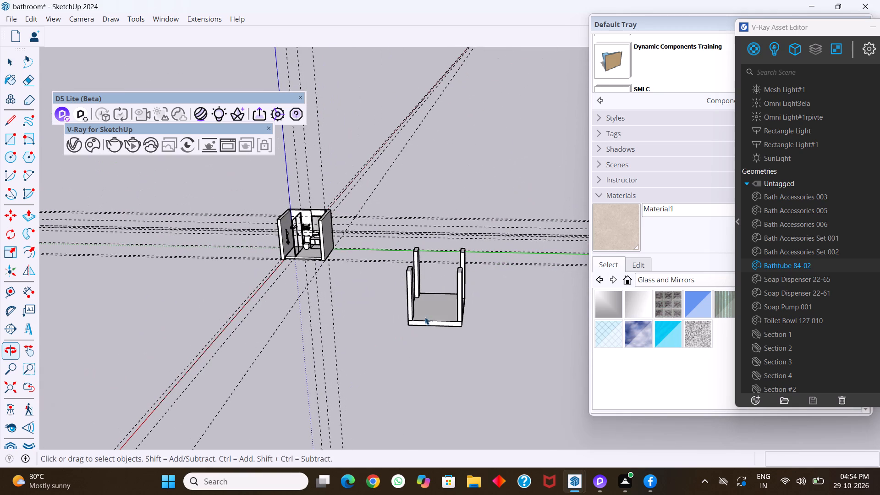
click(430, 313)
key(Delete)
Examine the furnished bathroom from the front, up to the toilet, vanity and wall shelves.
scroll(360, 332, down, 8)
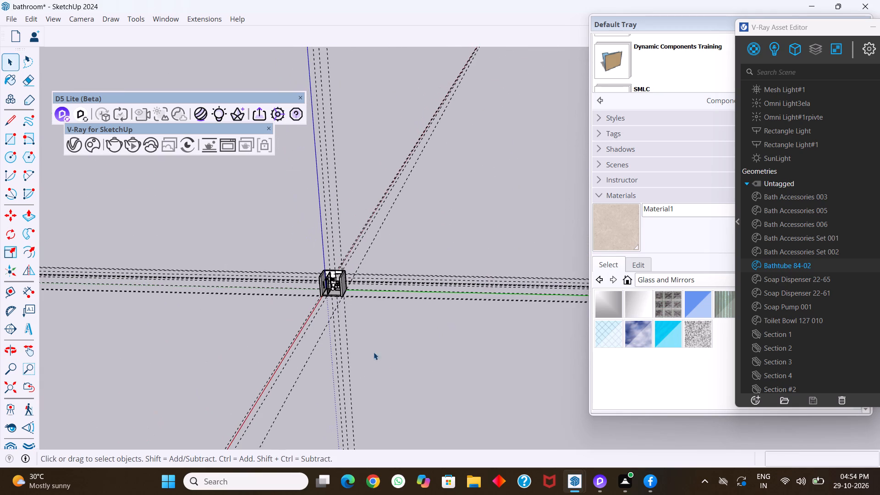
middle_drag(396, 359, 438, 307)
scroll(339, 291, up, 11)
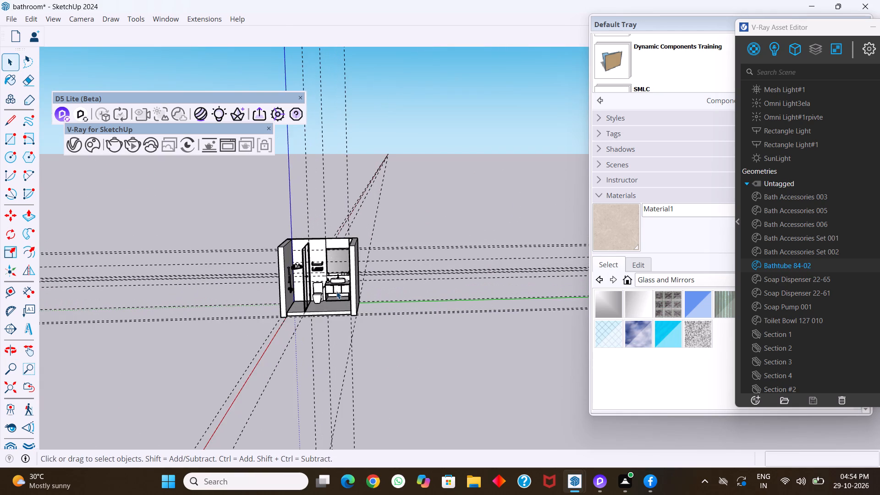
scroll(336, 291, up, 4)
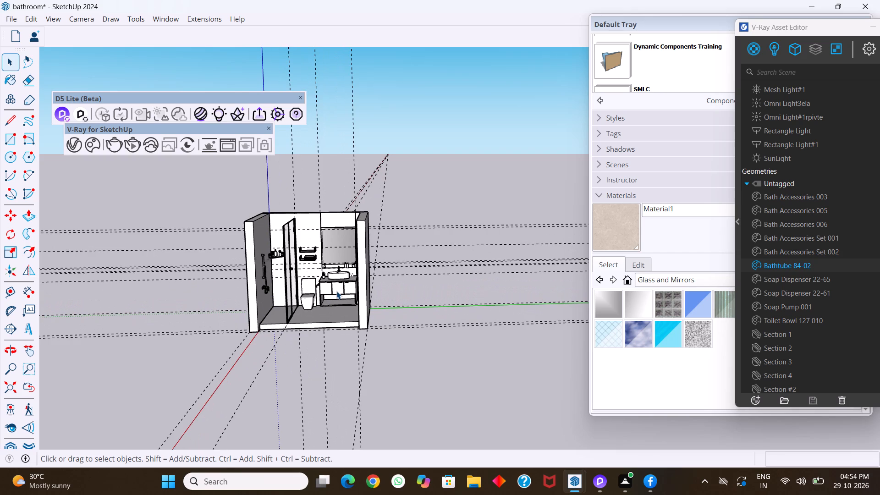
scroll(336, 291, up, 3)
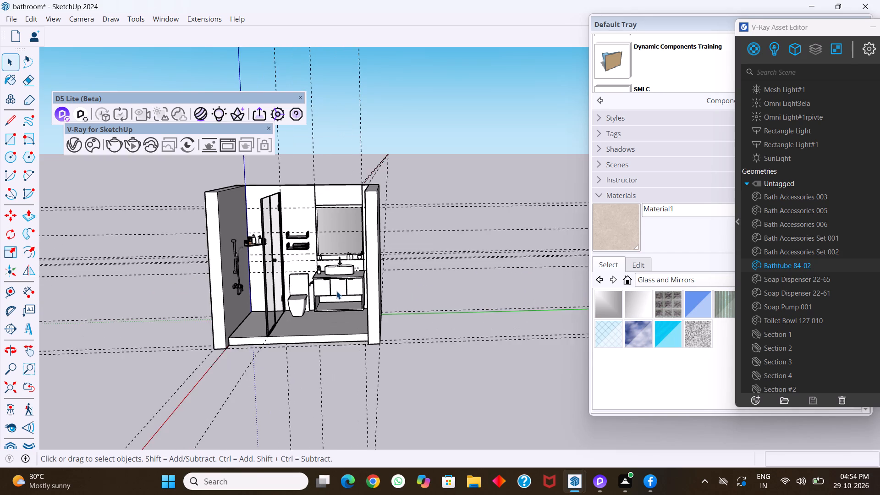
scroll(336, 291, up, 4)
scroll(335, 252, up, 4)
middle_drag(252, 187, 270, 184)
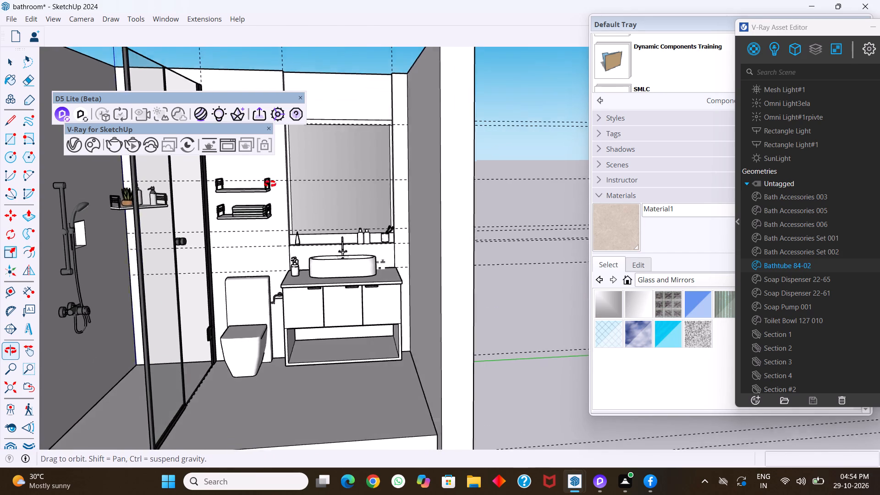
middle_drag(270, 184, 290, 181)
scroll(234, 230, up, 1)
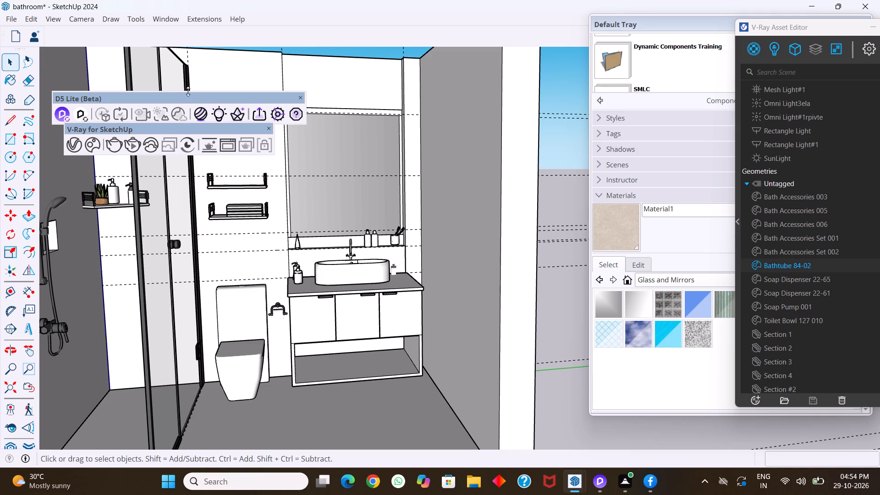
Clear the view of the bathroom by shifting the D5 Lite toolbar upward and closing the V-Ray for SketchUp toolbar.
drag(238, 97, 250, 64)
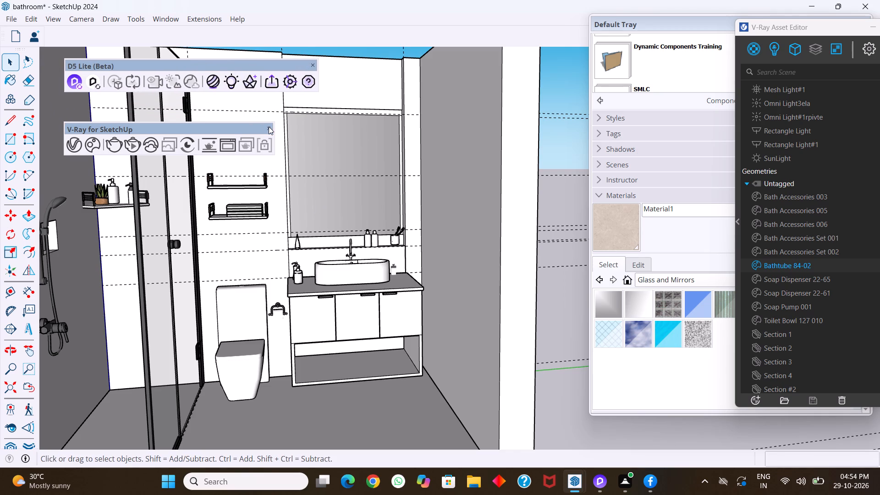
click(269, 126)
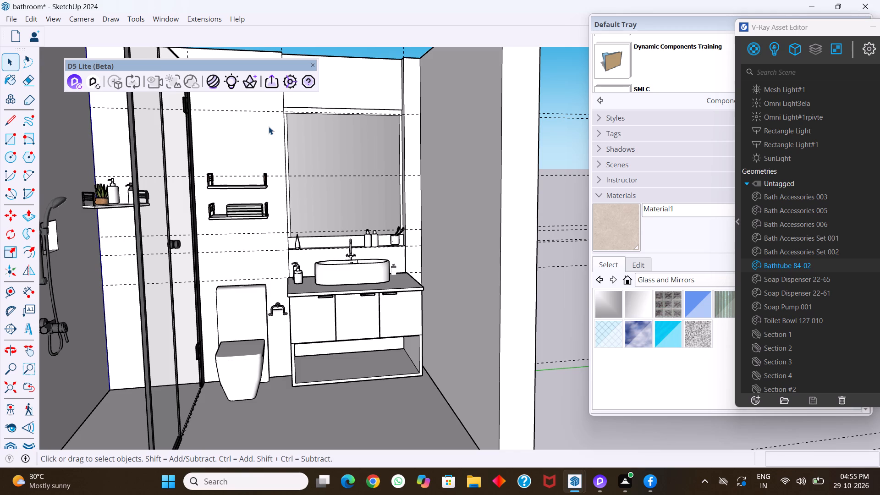
Copy the two folded towels on the lower wall shelf about 3 1/2" up onto the top of their stack.
scroll(249, 211, up, 3)
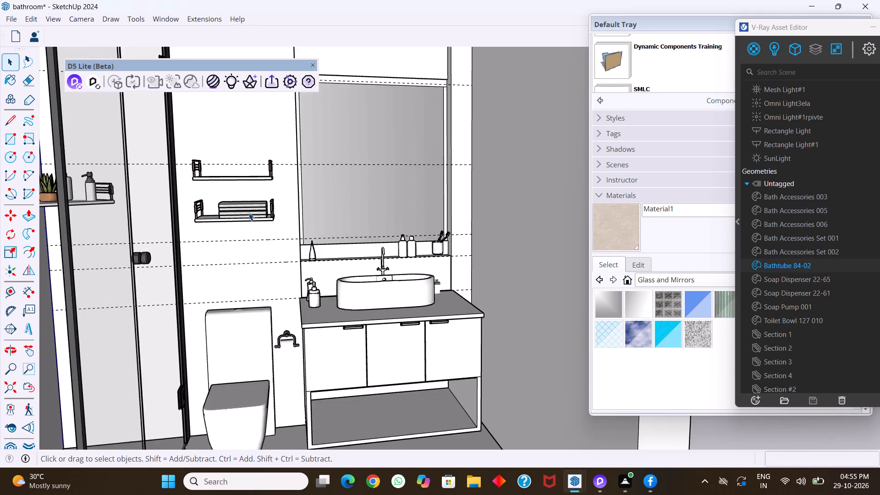
scroll(249, 213, up, 4)
click(249, 213)
scroll(249, 213, up, 11)
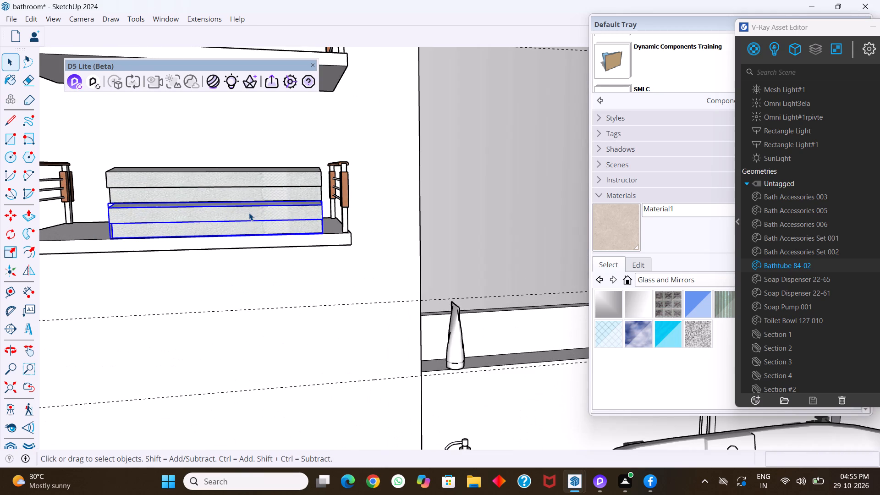
shift+click(255, 192)
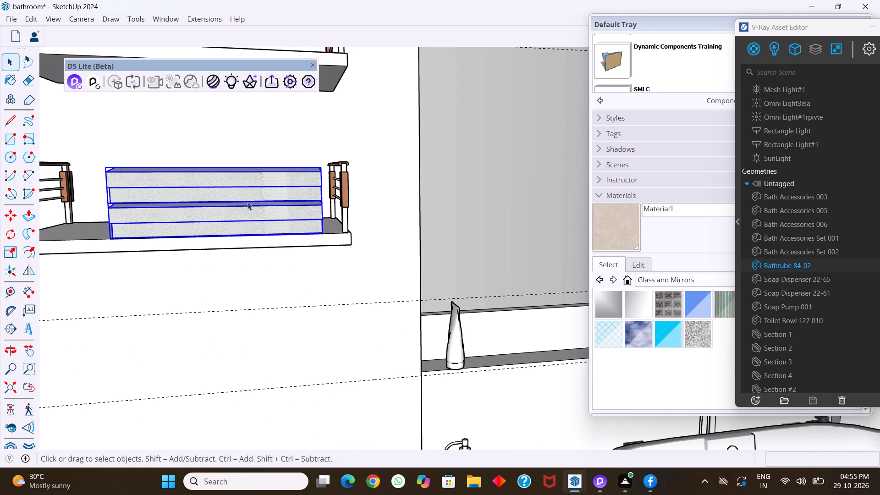
key(m)
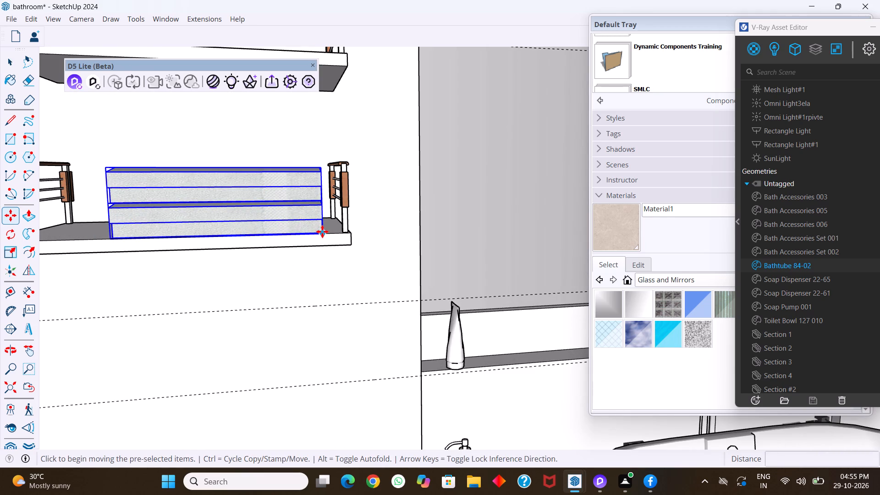
click(322, 231)
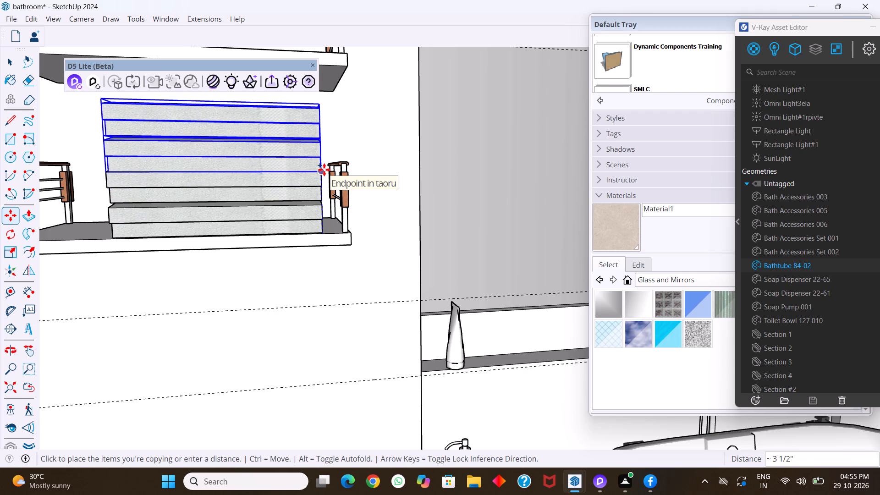
click(324, 170)
key(Escape)
scroll(252, 298, down, 3)
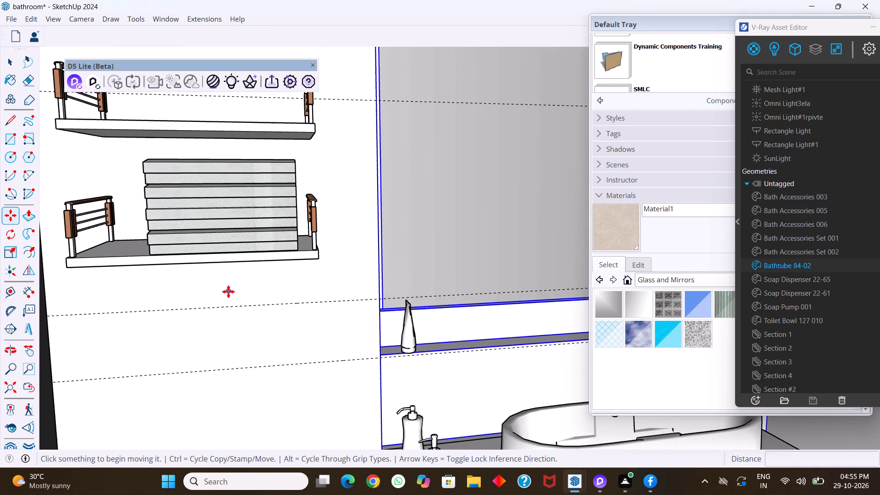
key(space)
Close the bathroom model and save its changes.
scroll(228, 291, down, 10)
middle_drag(276, 273, 273, 260)
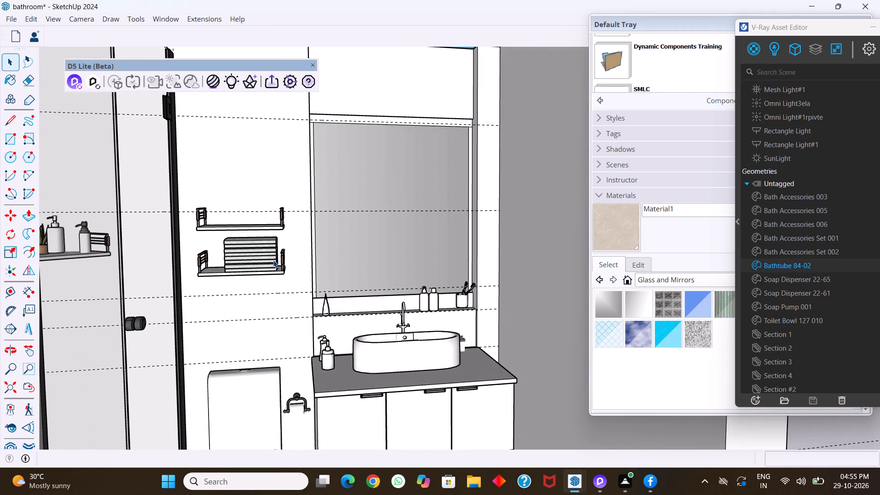
scroll(270, 260, down, 10)
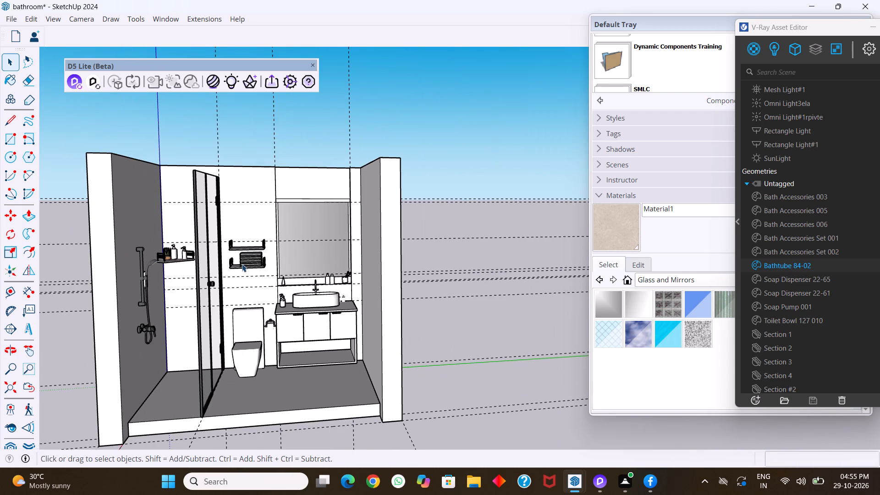
click(866, 5)
click(380, 246)
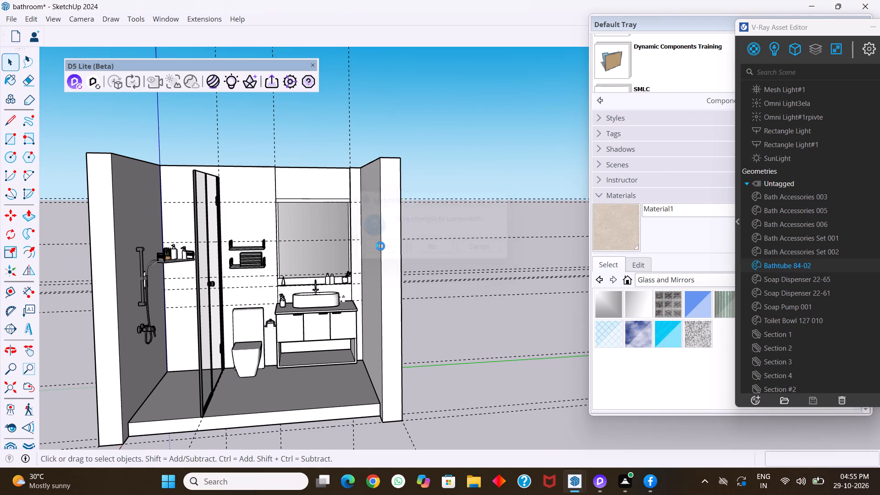
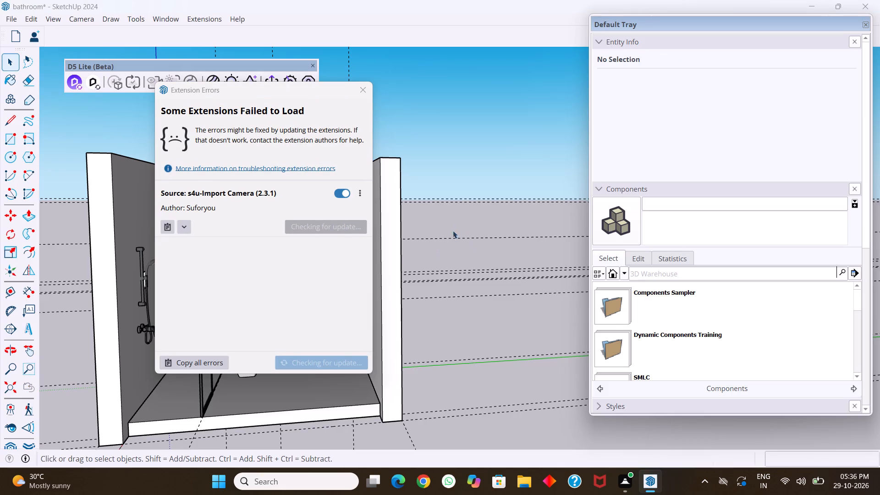
Clear the view of the bathroom model by dismissing the extension errors report and closing the Default Tray.
click(364, 86)
scroll(302, 251, down, 6)
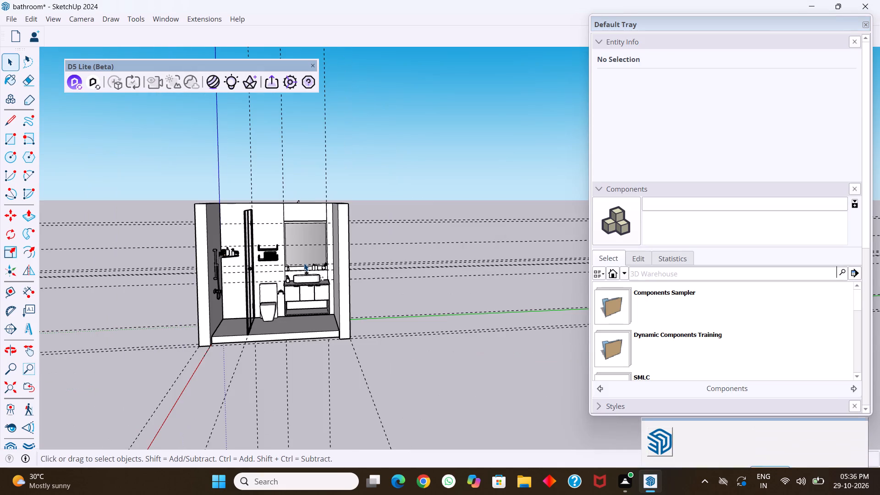
middle_drag(307, 260, 263, 332)
middle_drag(345, 309, 336, 367)
middle_drag(313, 346, 319, 345)
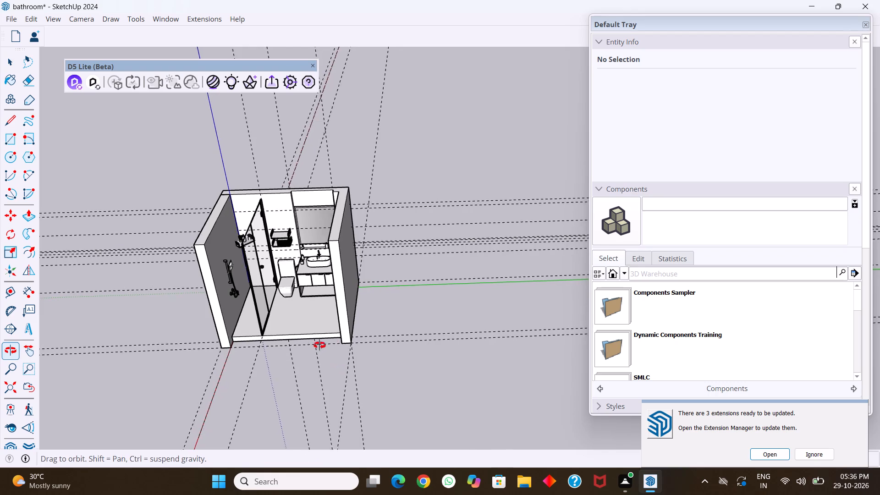
middle_drag(319, 345, 359, 234)
middle_drag(334, 262, 331, 257)
scroll(316, 235, up, 4)
scroll(316, 235, down, 4)
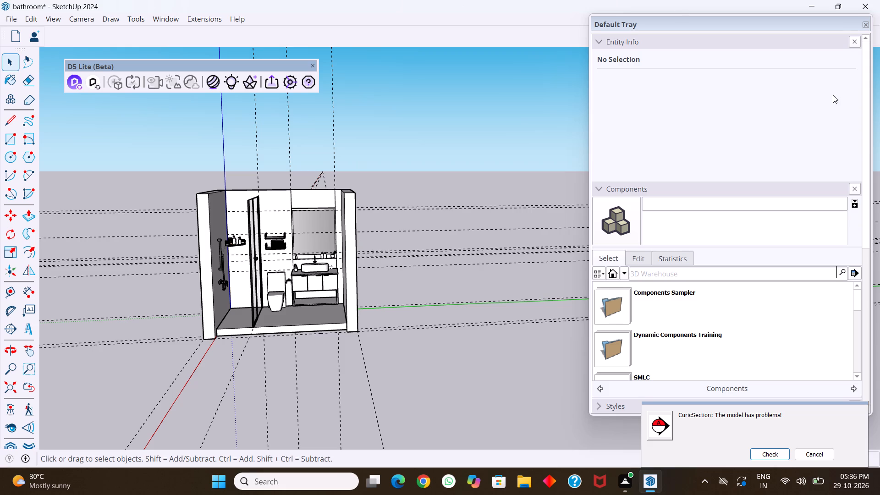
click(864, 24)
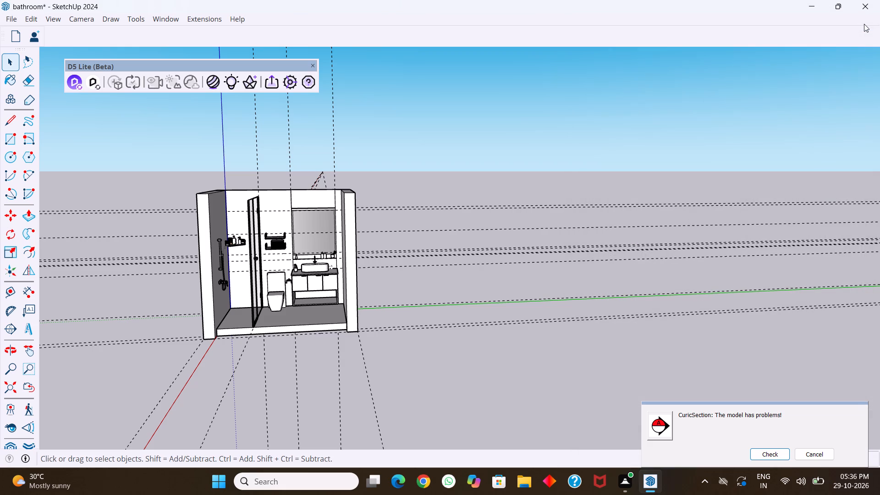
Bring back the Default Tray and list the In Model components in the Components browser.
scroll(563, 222, down, 11)
middle_drag(512, 290, 492, 294)
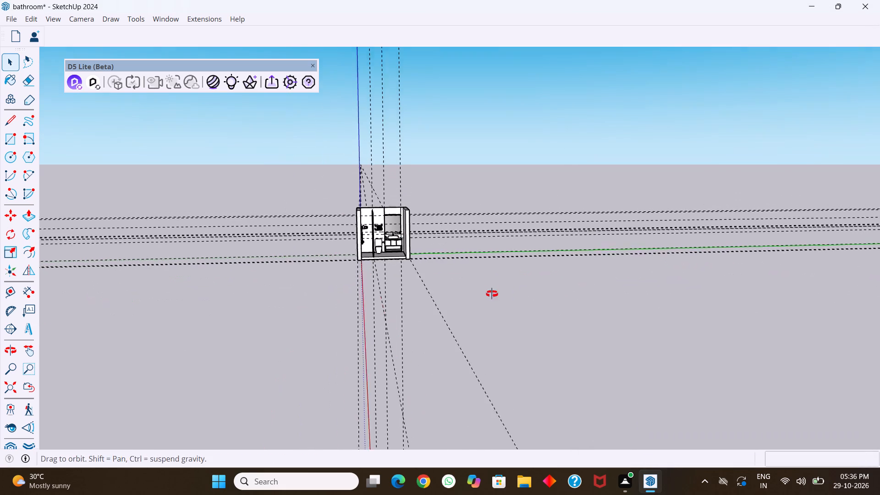
middle_drag(492, 294, 489, 294)
click(12, 80)
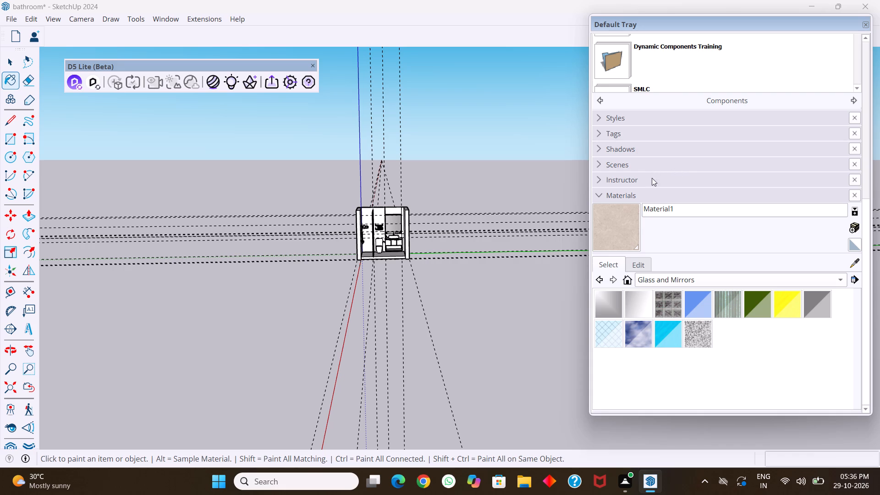
scroll(636, 126, up, 2)
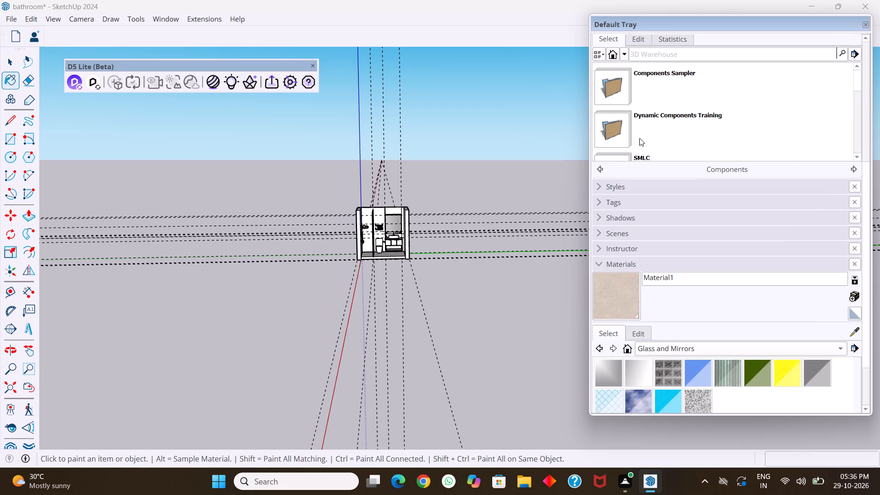
scroll(639, 138, up, 11)
scroll(707, 163, down, 4)
scroll(707, 163, up, 3)
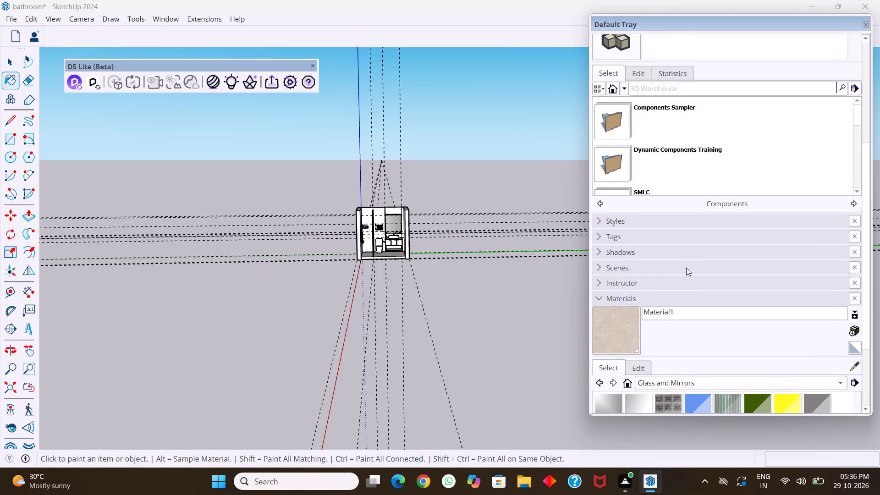
scroll(665, 282, down, 4)
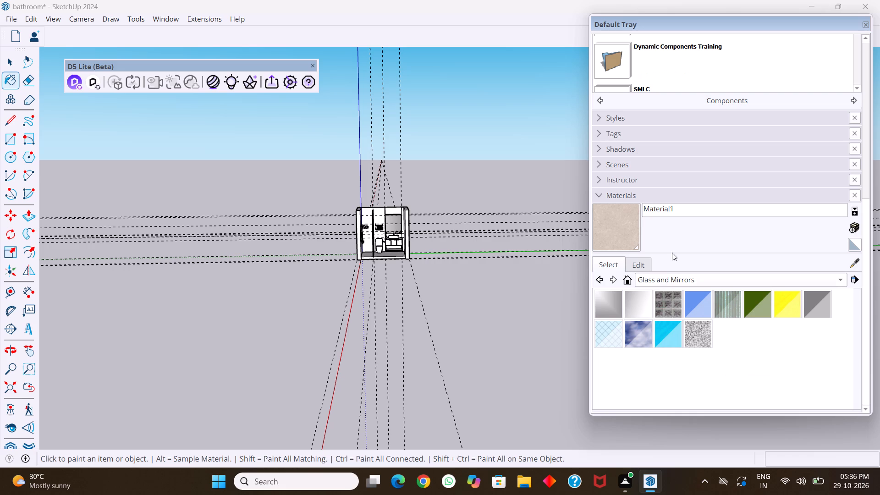
scroll(686, 213, up, 7)
scroll(774, 201, up, 9)
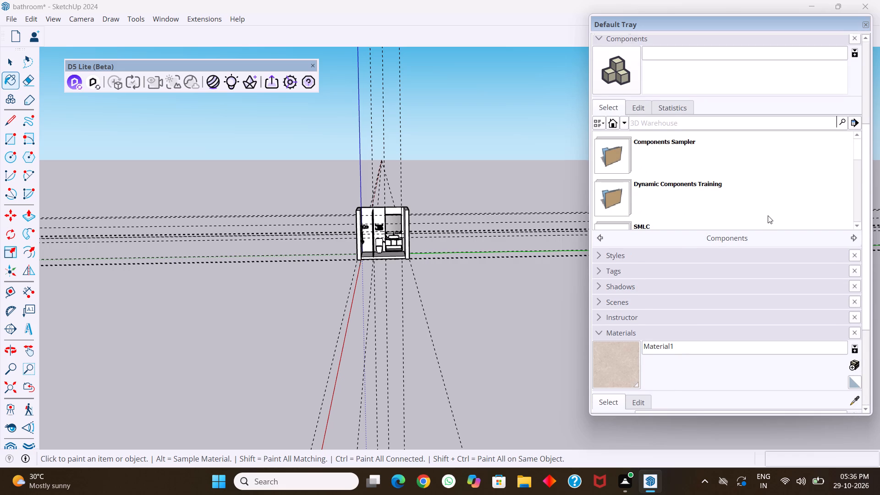
scroll(768, 215, up, 20)
scroll(768, 215, up, 4)
click(689, 153)
scroll(686, 156, up, 3)
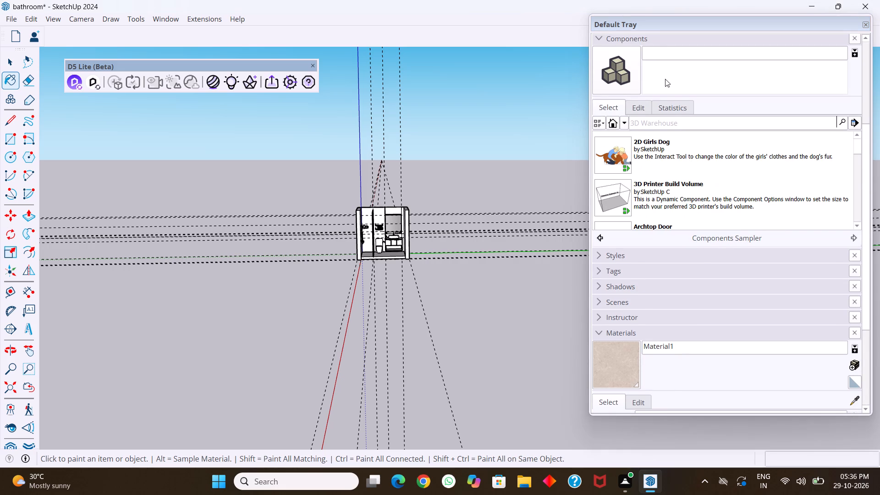
click(657, 41)
click(636, 101)
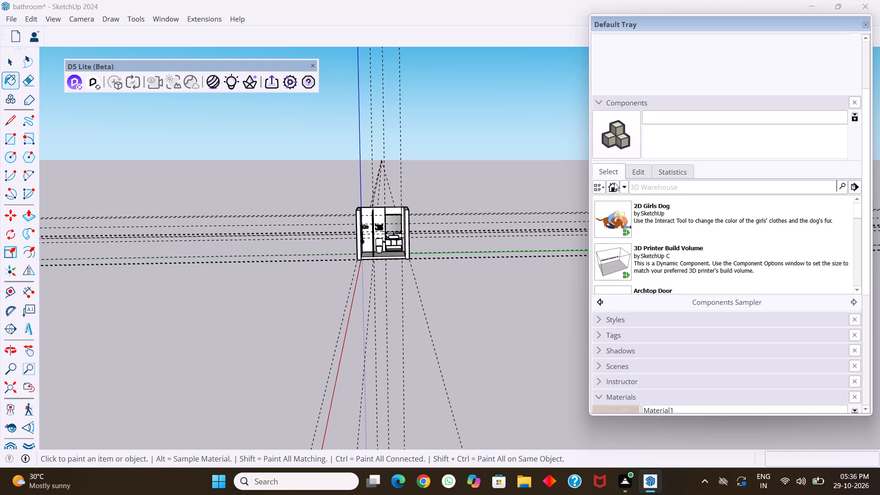
click(611, 186)
click(611, 186)
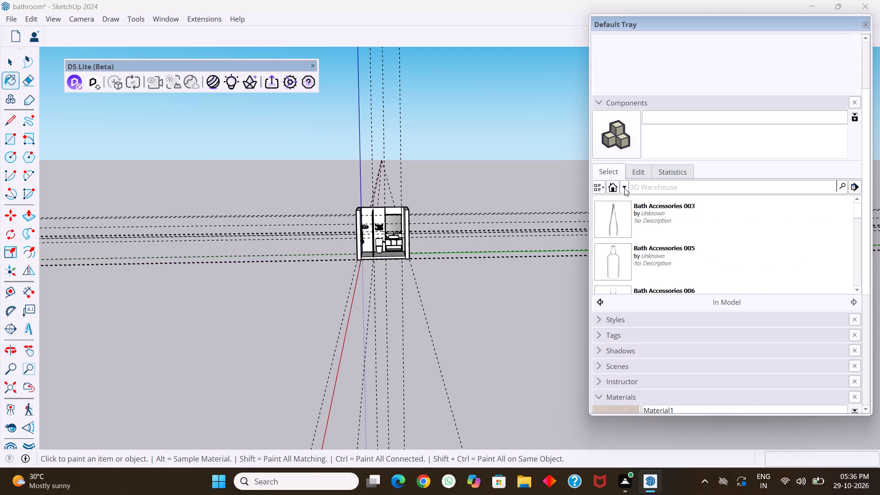
click(624, 188)
click(649, 202)
Purge the unused components from the bathroom model.
scroll(679, 229, down, 14)
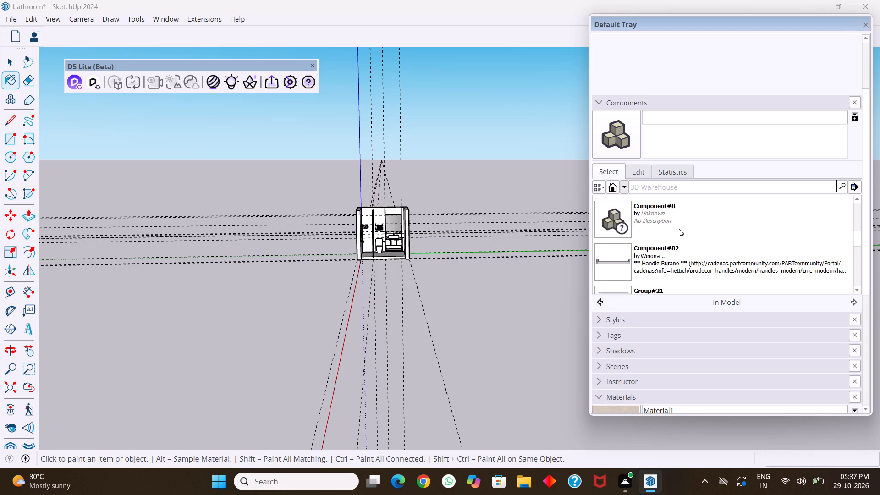
scroll(679, 229, down, 17)
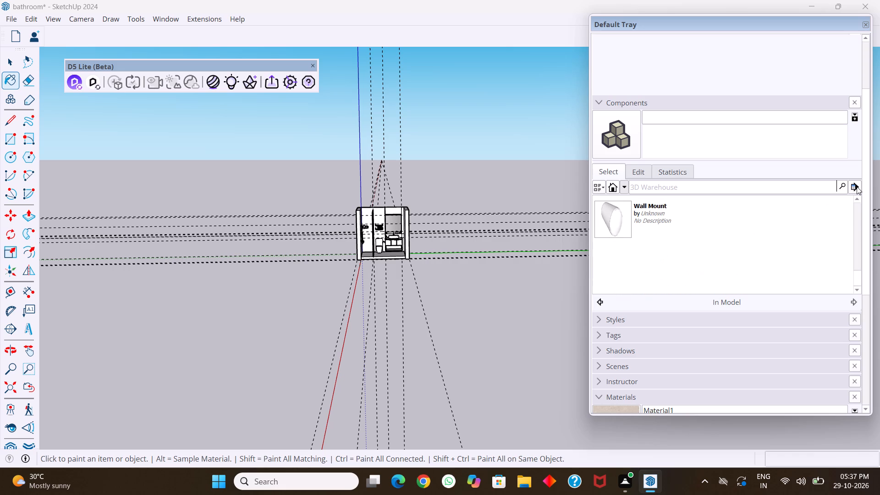
click(856, 187)
click(819, 261)
Check the In Model component list for any remaining unused components, and close the Default Tray.
scroll(656, 229, up, 5)
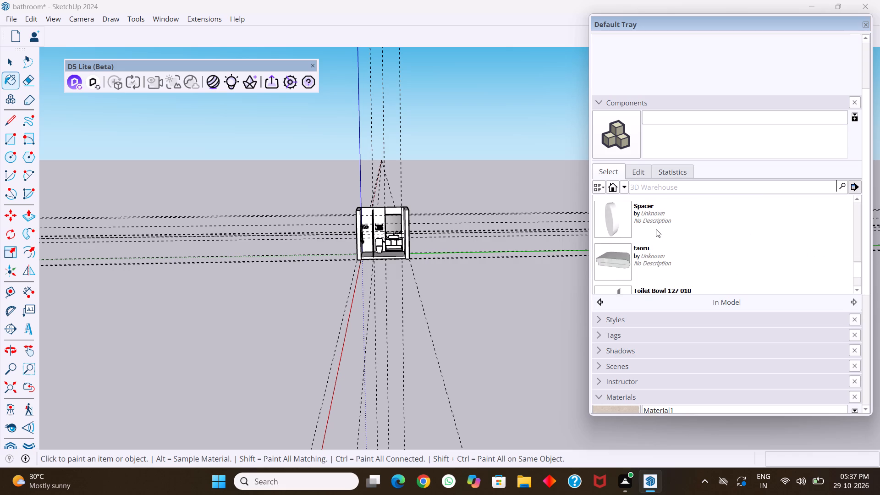
scroll(656, 229, up, 20)
scroll(656, 229, up, 12)
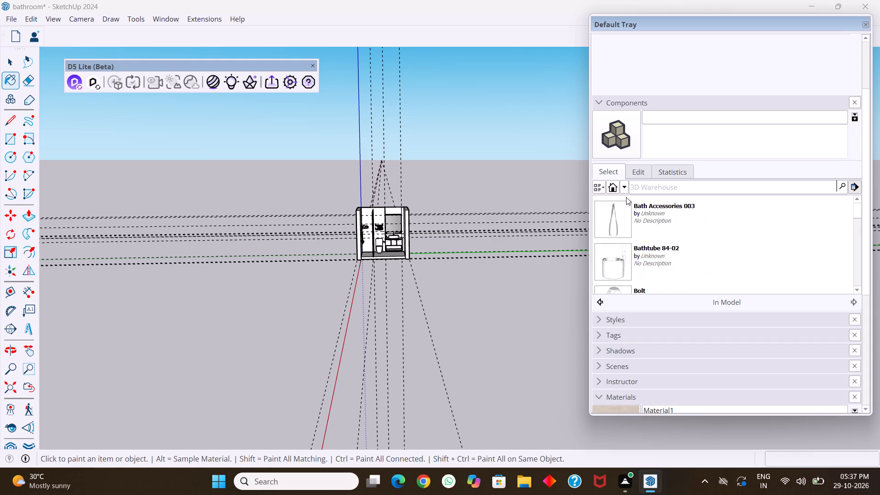
click(600, 189)
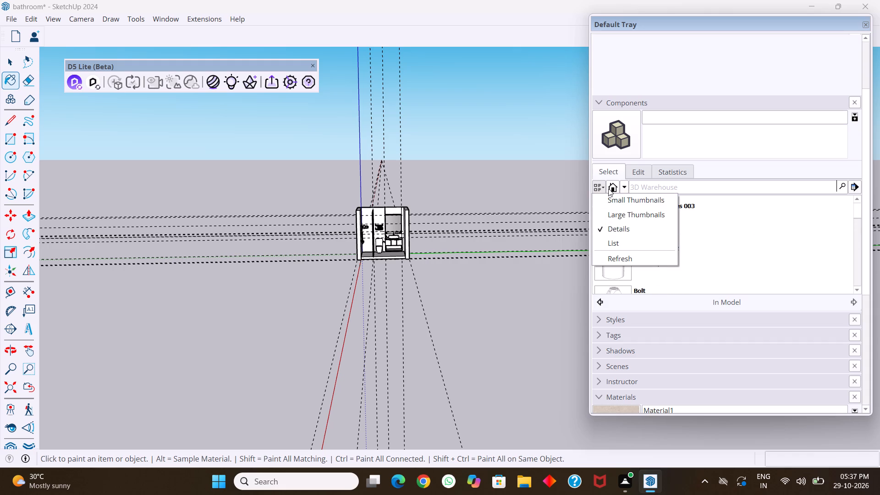
click(610, 187)
click(613, 186)
click(625, 185)
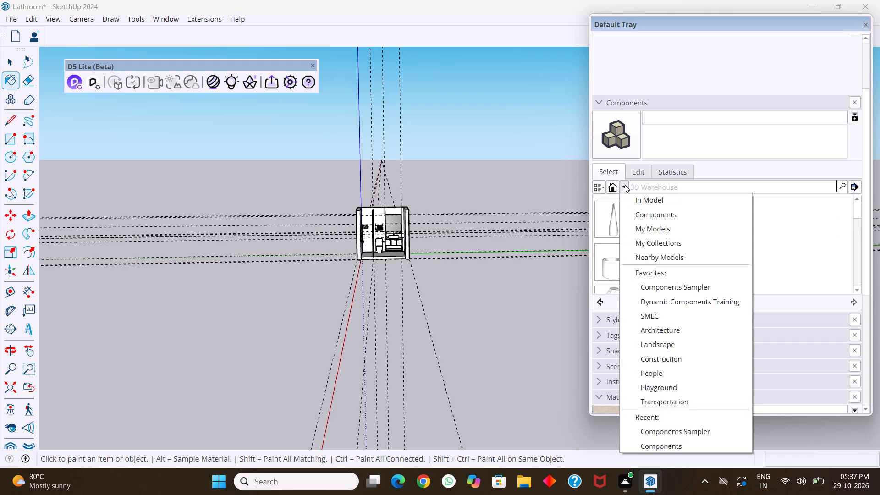
click(684, 214)
click(859, 186)
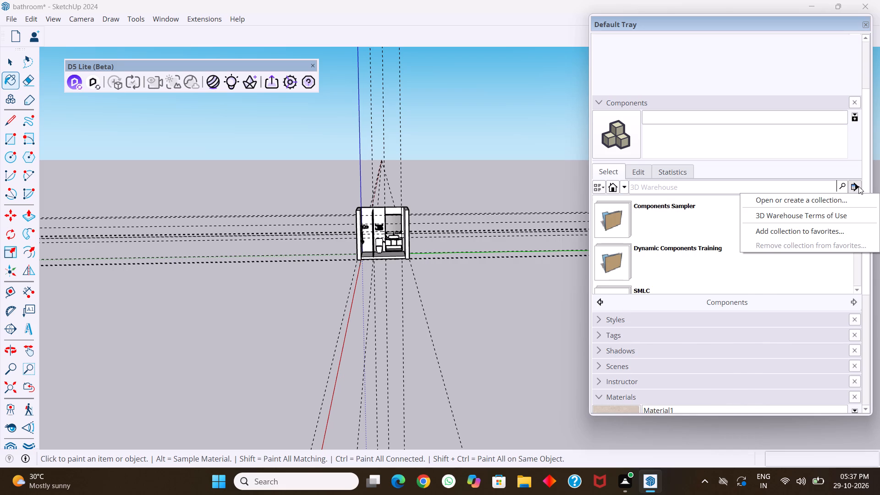
click(858, 186)
click(624, 187)
click(639, 200)
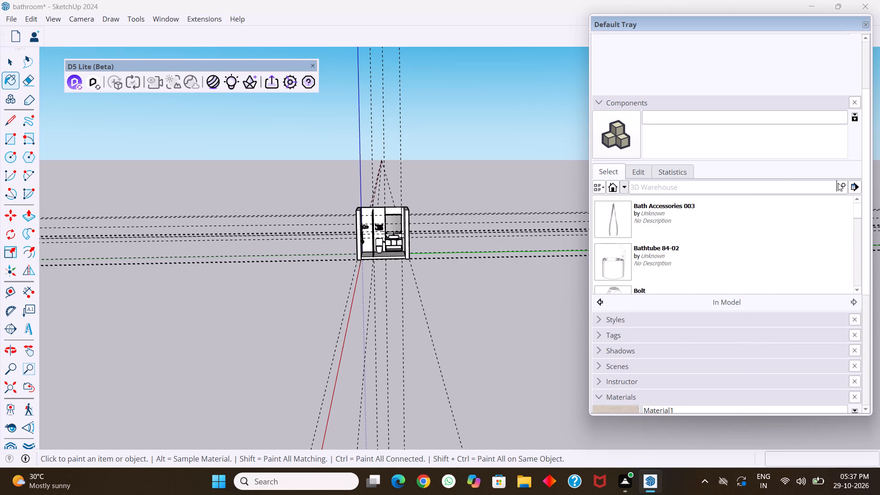
click(855, 188)
click(855, 188)
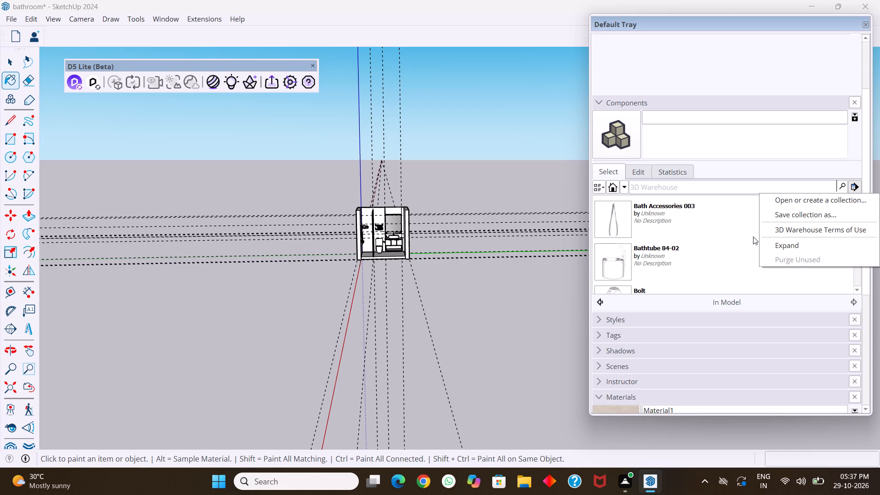
click(746, 238)
click(865, 23)
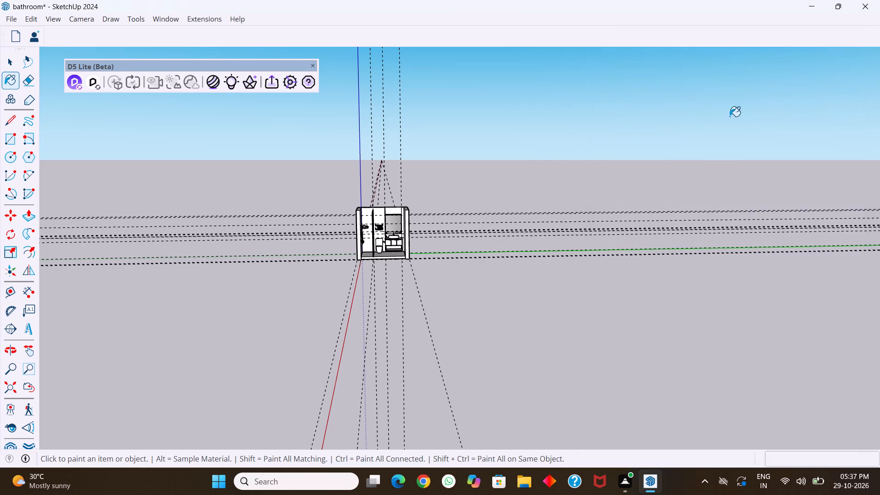
key(space)
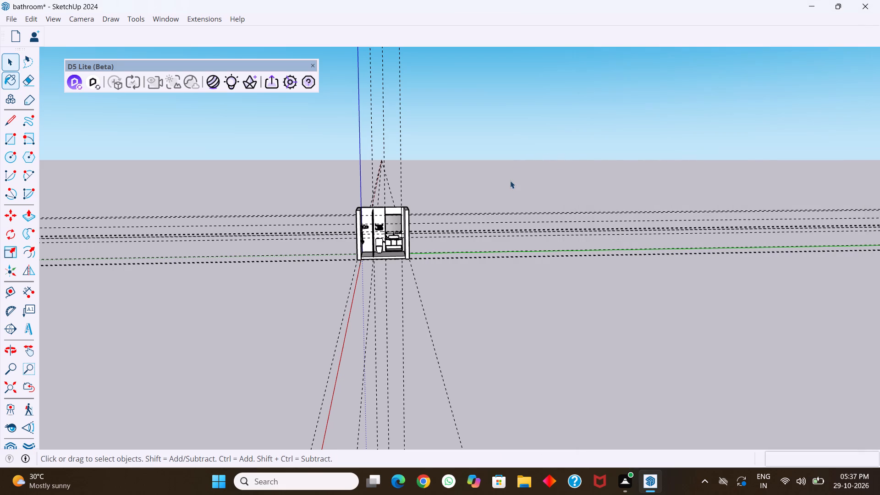
Delete all the dashed guide lines from the bathroom model.
scroll(386, 233, up, 13)
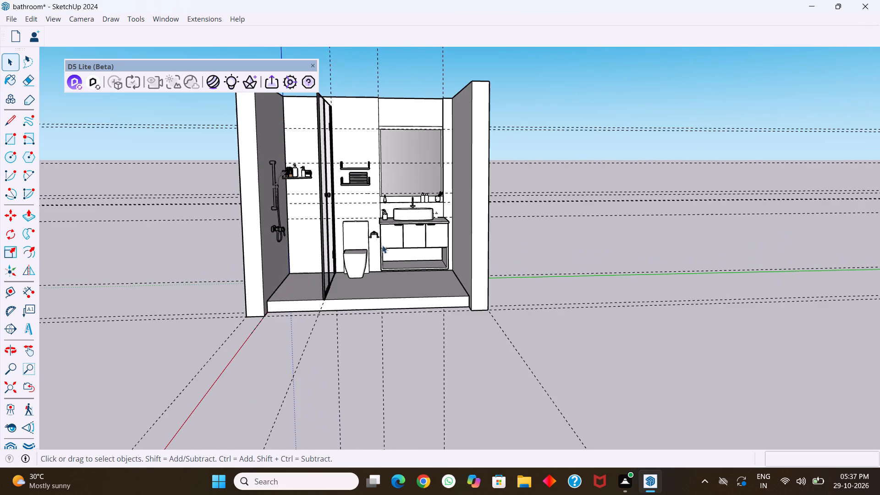
middle_drag(456, 276, 399, 287)
scroll(522, 249, down, 7)
middle_drag(537, 306, 563, 310)
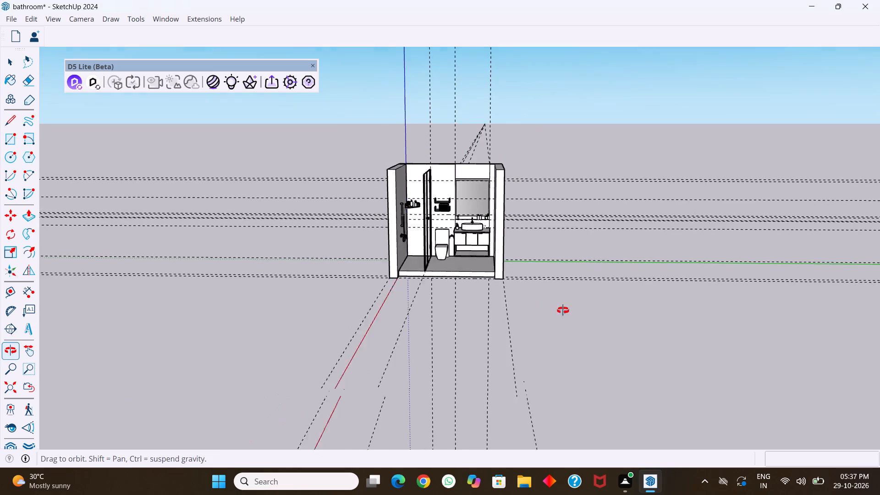
middle_drag(563, 310, 566, 309)
scroll(480, 250, up, 4)
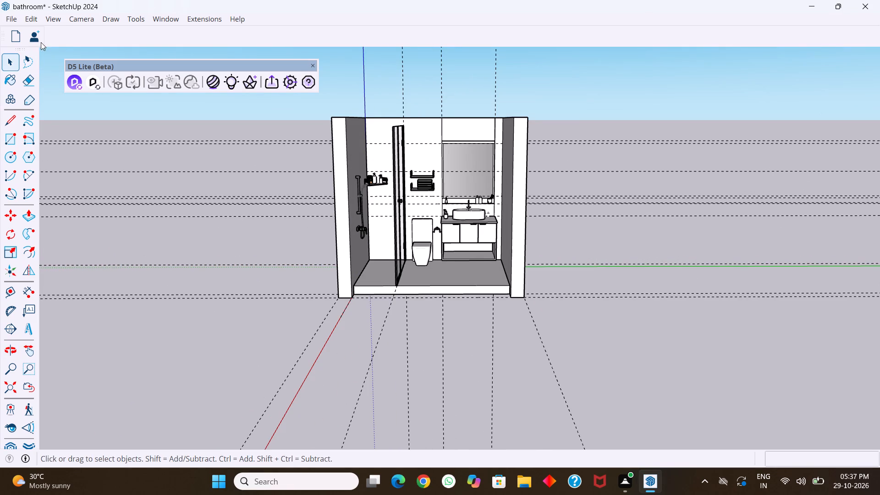
click(28, 18)
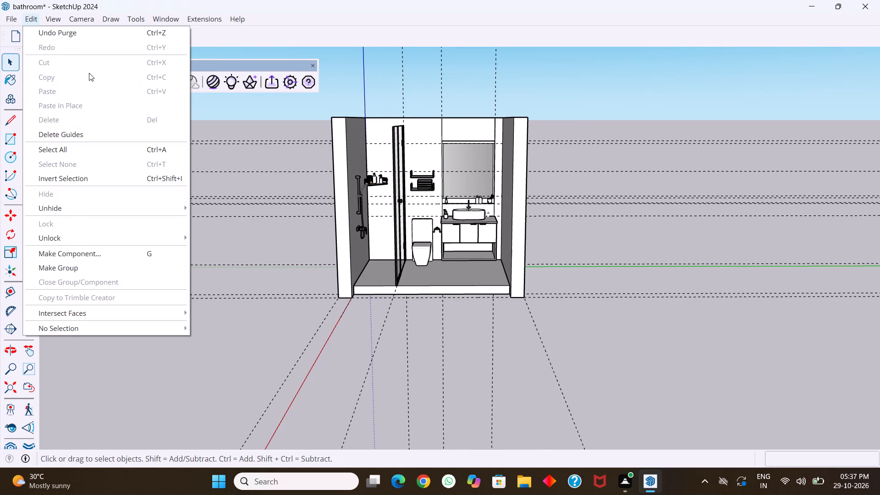
click(83, 132)
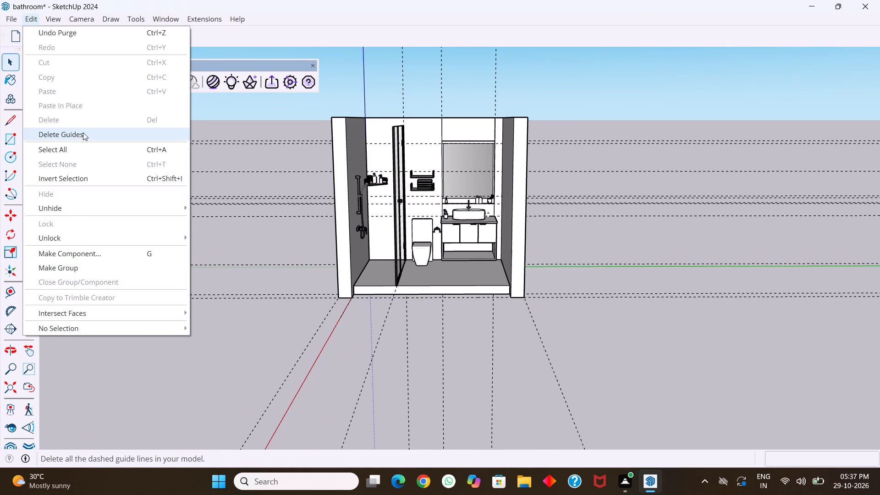
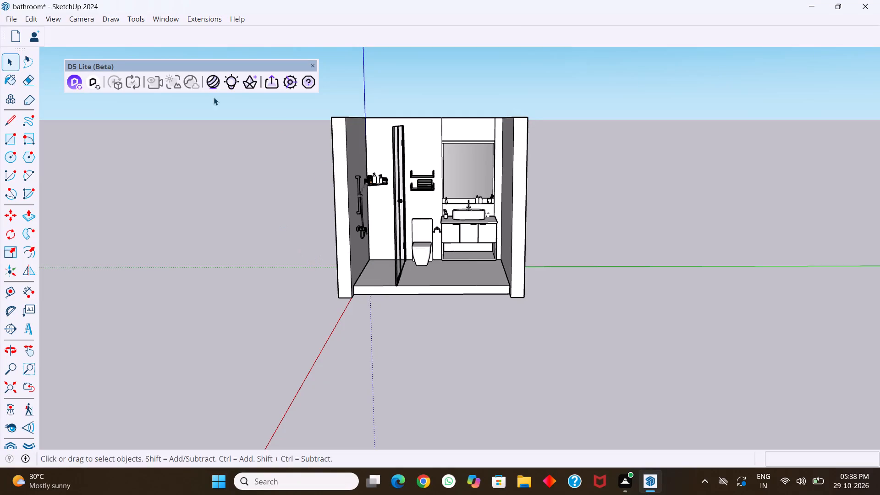
Show the V-Ray for SketchUp toolbar and open the V-Ray Asset Editor, placed clear of the bathroom model.
right_click(300, 23)
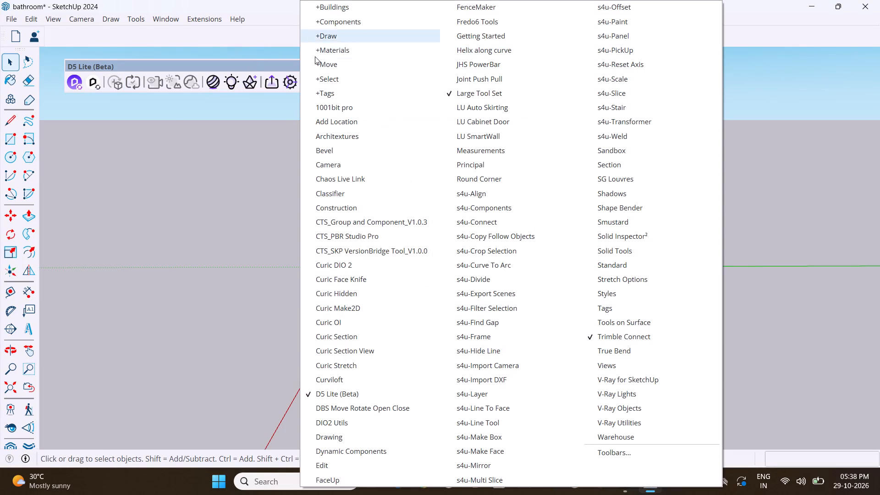
click(642, 379)
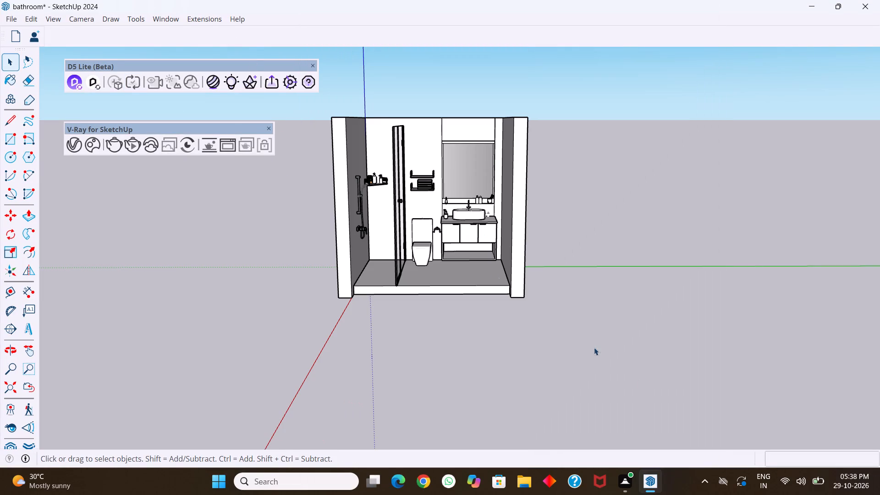
click(77, 147)
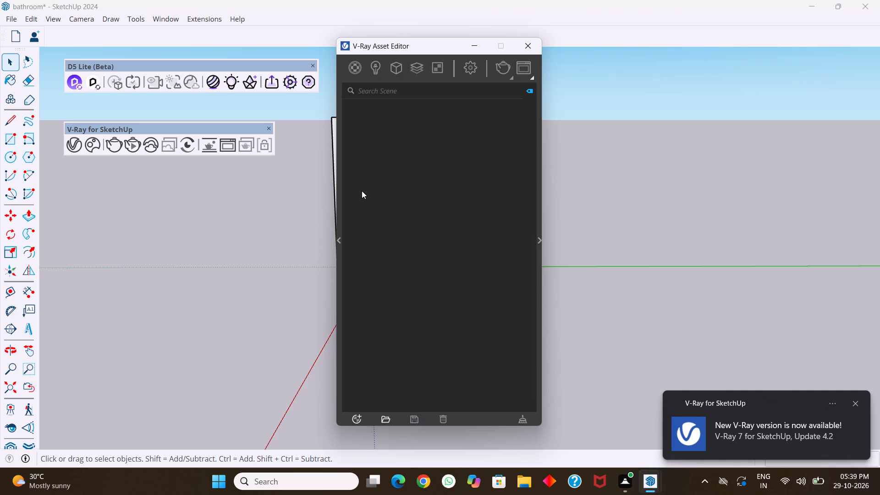
drag(431, 46, 545, 49)
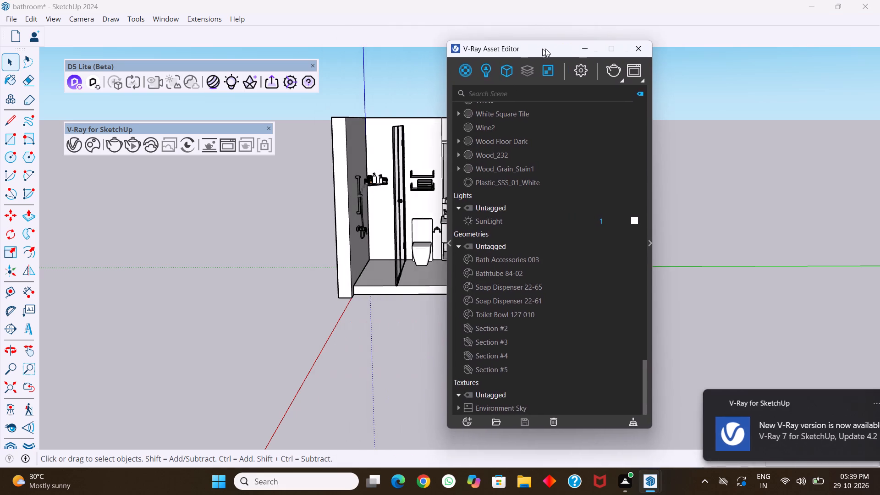
drag(545, 49, 649, 45)
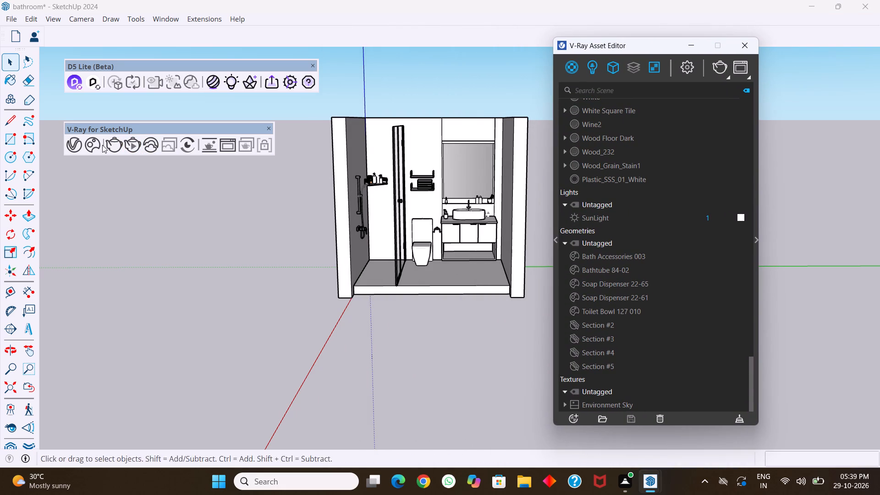
Open the Chaos Cosmos Browser and look through the downloaded assets for bathroom accessories.
click(94, 146)
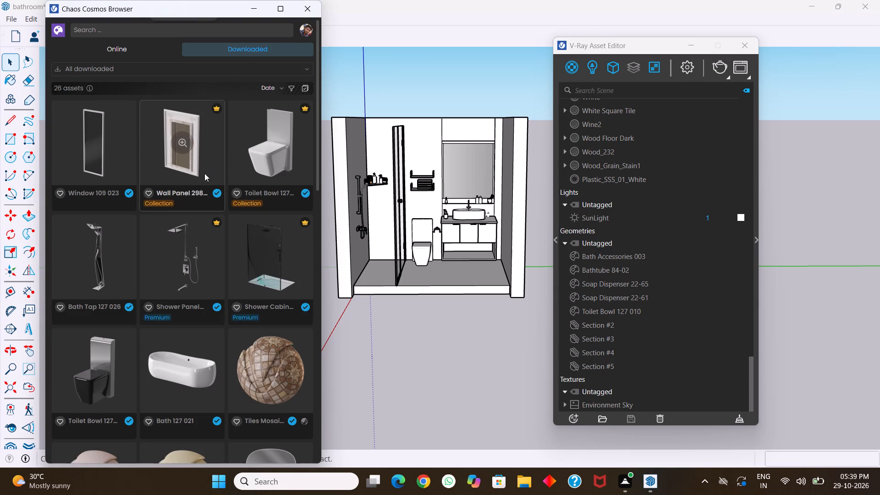
scroll(211, 243, down, 4)
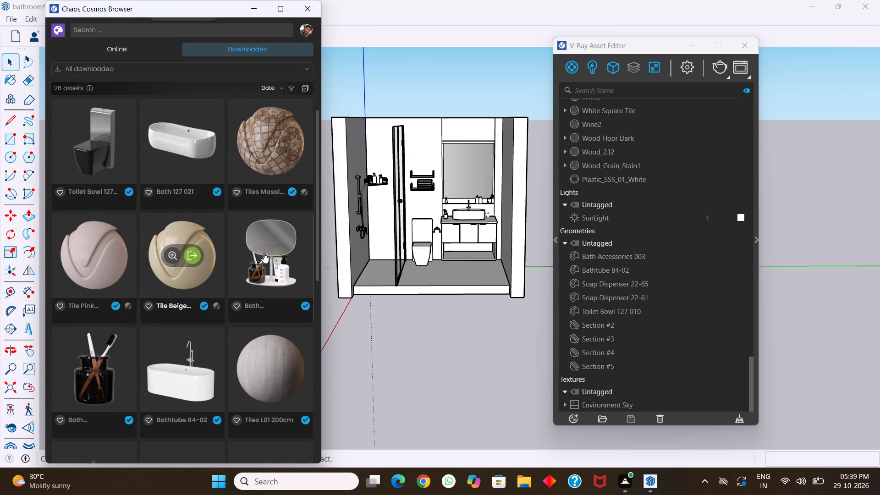
scroll(242, 257, down, 7)
scroll(242, 257, up, 6)
scroll(242, 257, down, 14)
scroll(237, 261, up, 3)
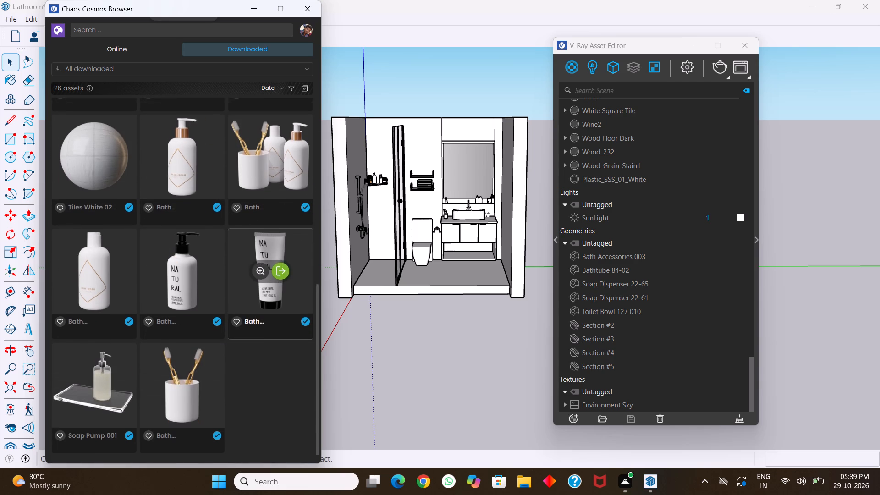
scroll(236, 256, up, 3)
scroll(236, 225, up, 20)
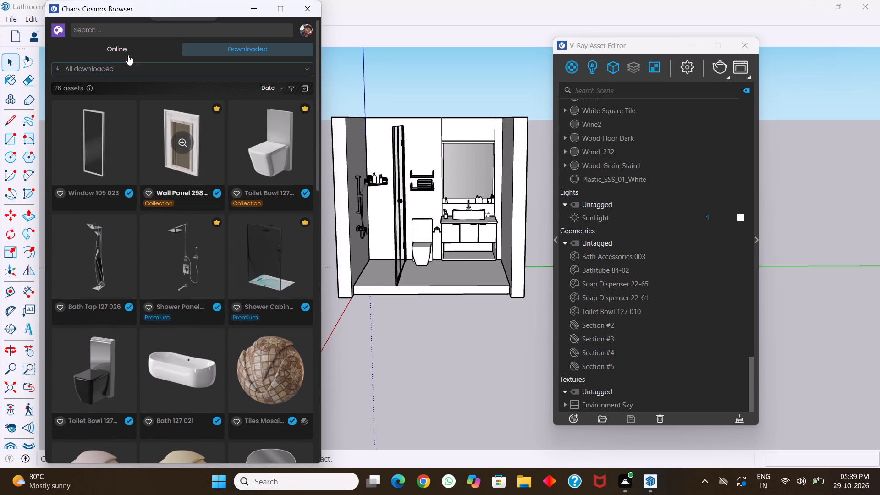
Search the online Chaos Cosmos library for towels, look through the assets, and close the browser.
click(123, 44)
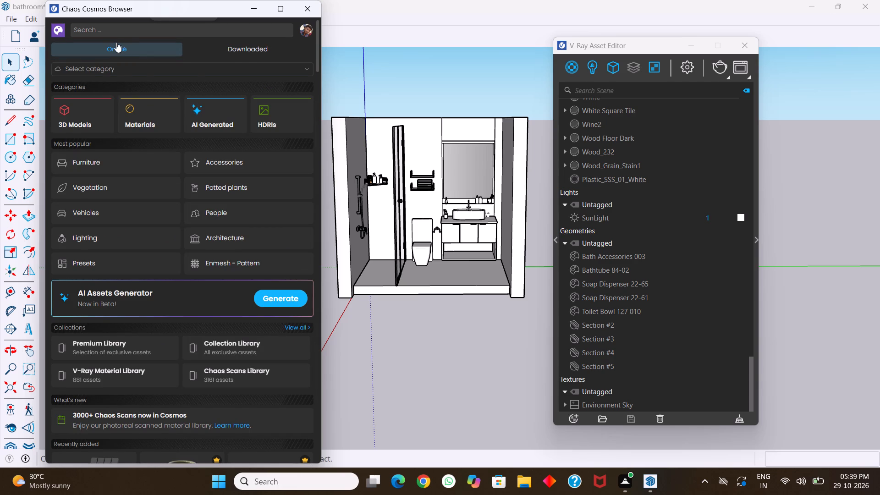
click(125, 27)
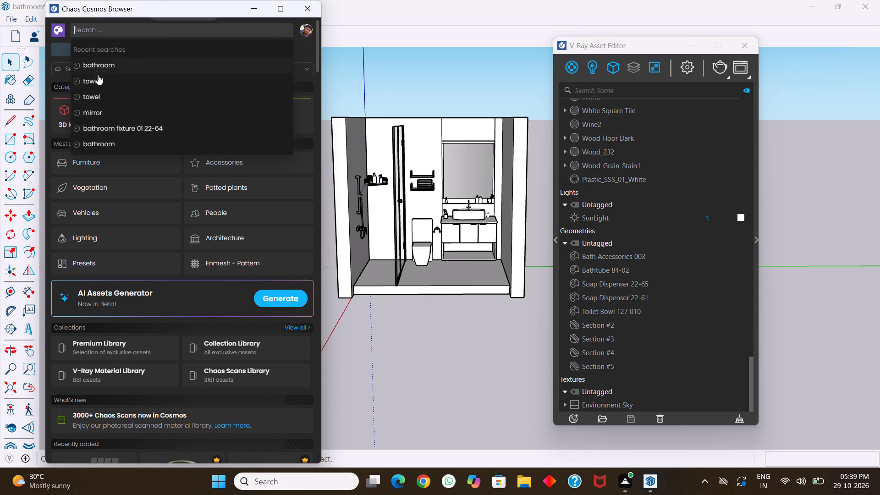
click(94, 80)
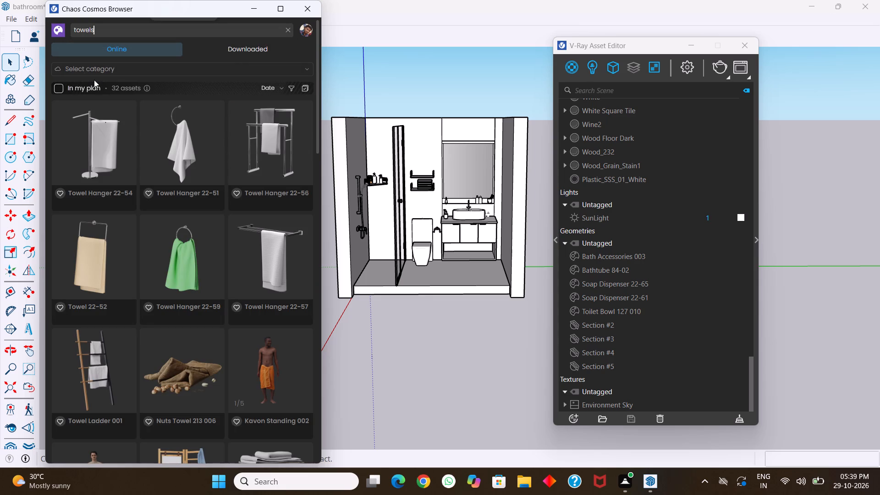
scroll(214, 240, down, 4)
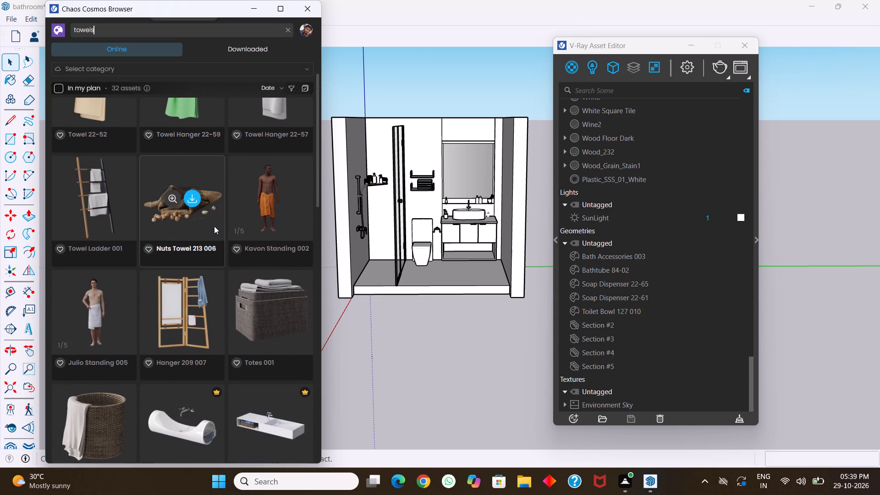
scroll(214, 226, down, 1)
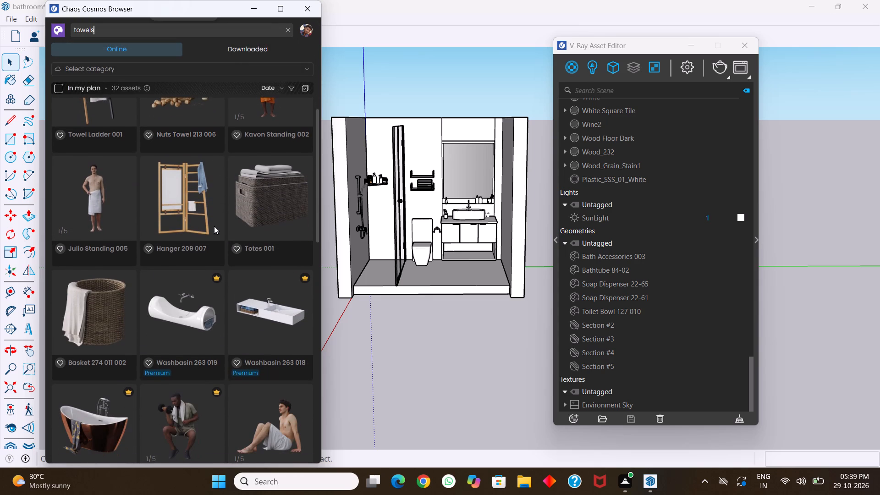
scroll(214, 226, down, 7)
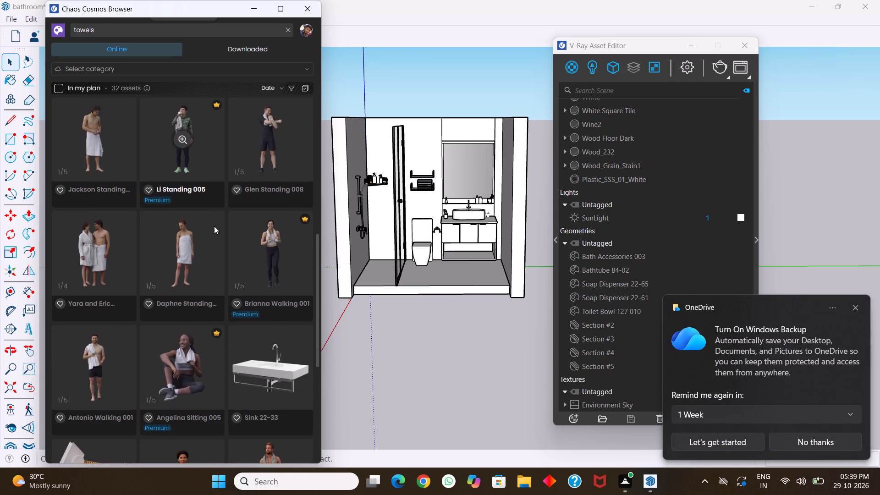
scroll(214, 226, down, 2)
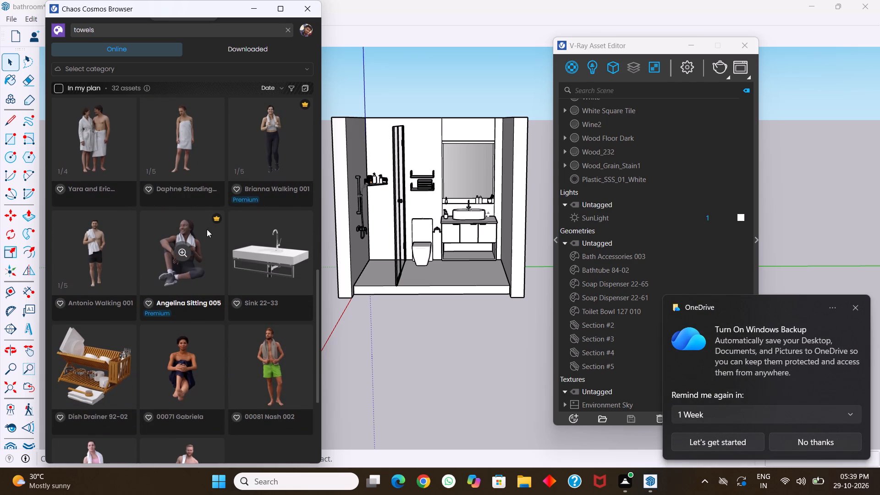
scroll(198, 261, down, 4)
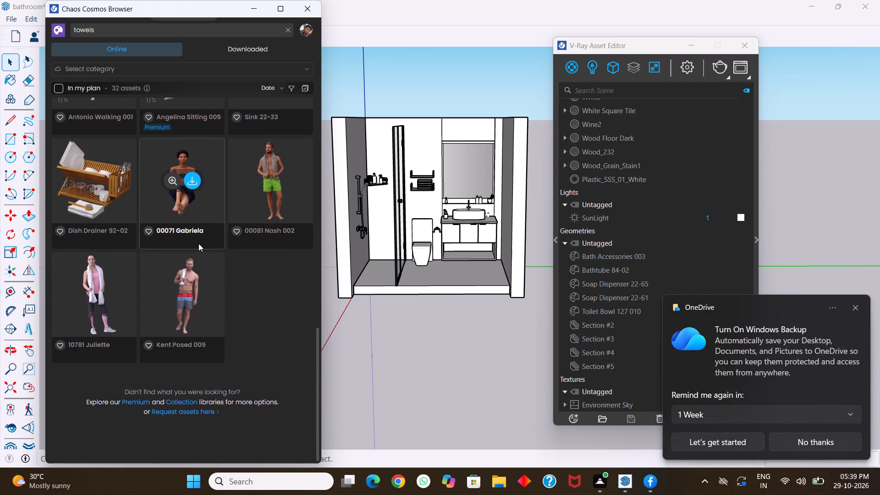
click(306, 12)
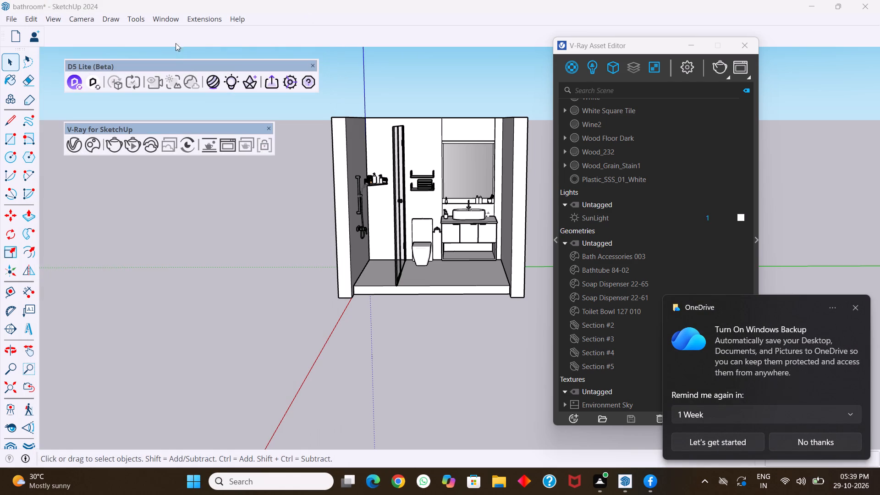
Search 3D Warehouse for towels.
click(163, 22)
click(206, 112)
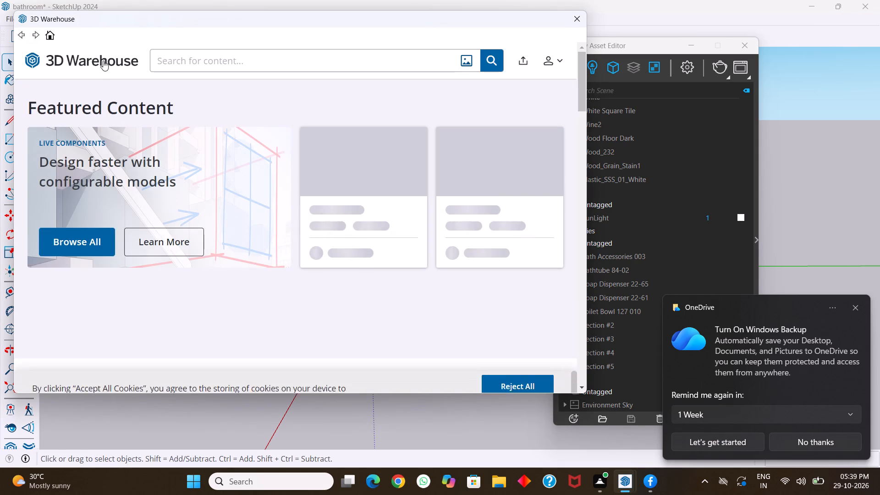
click(237, 57)
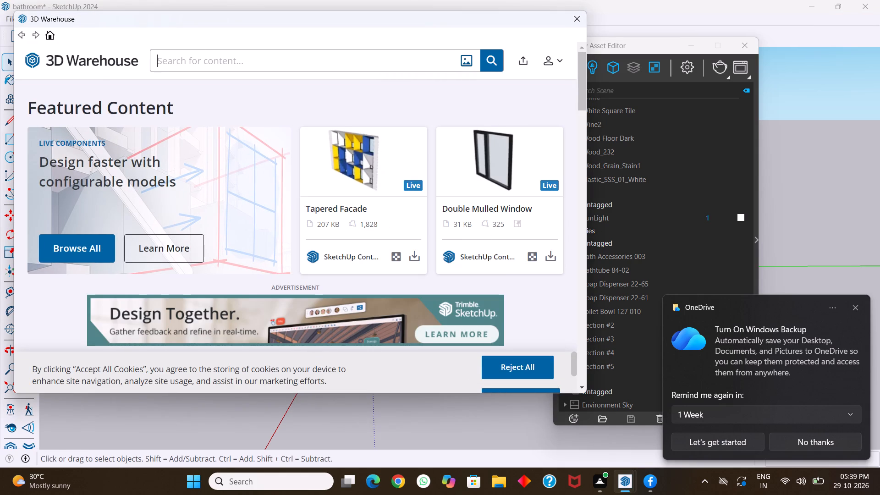
key(t)
text(owels)
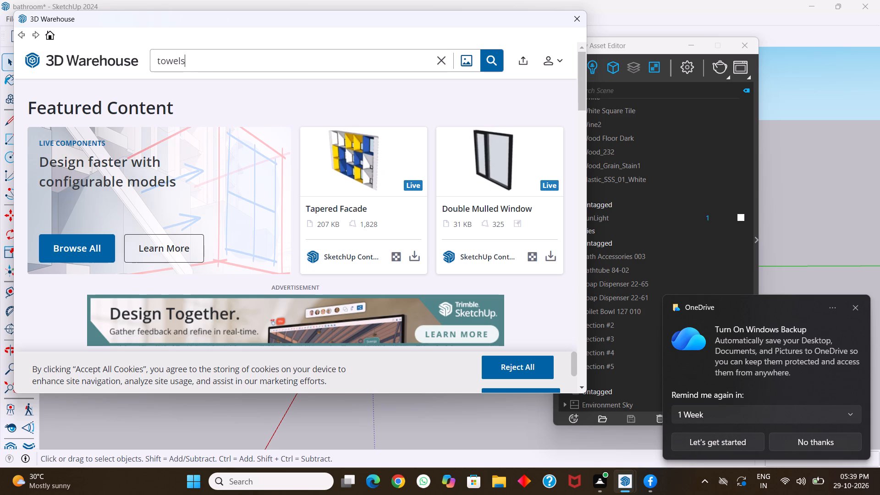
key(Return)
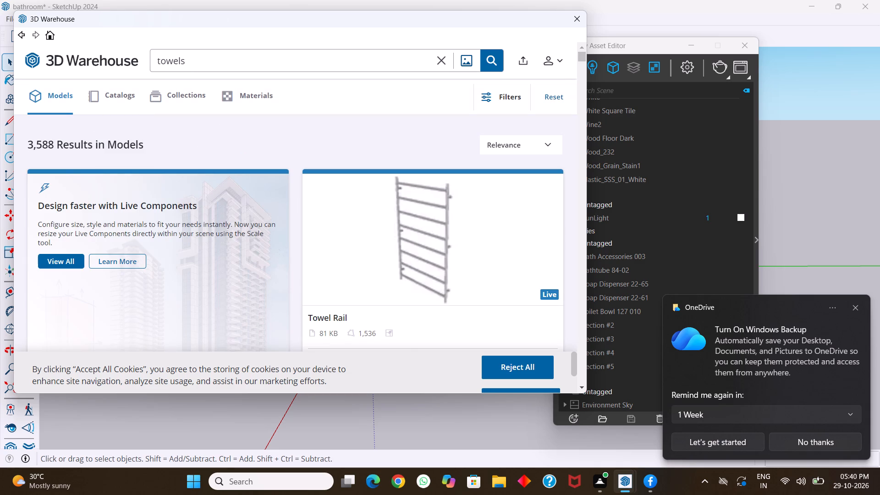
Load the folded Towels stack by Katarzyna M. into the model and place it on the vanity's open lower shelf.
scroll(183, 212, down, 5)
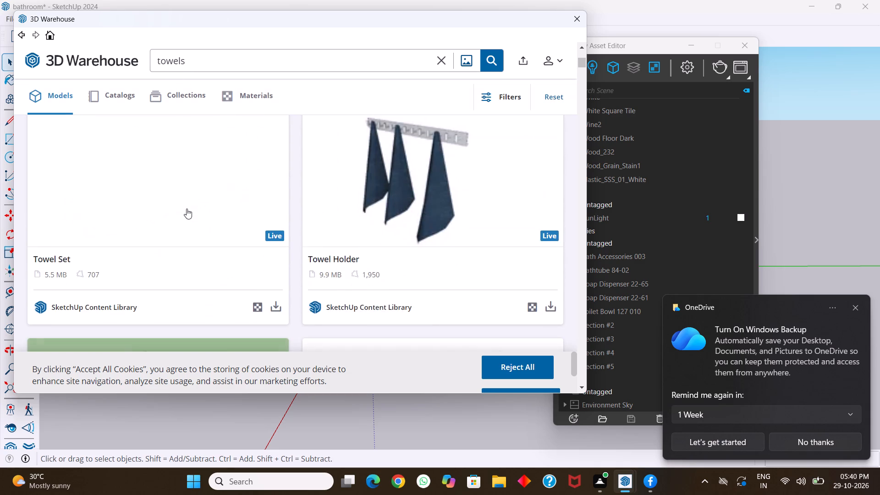
scroll(189, 209, down, 4)
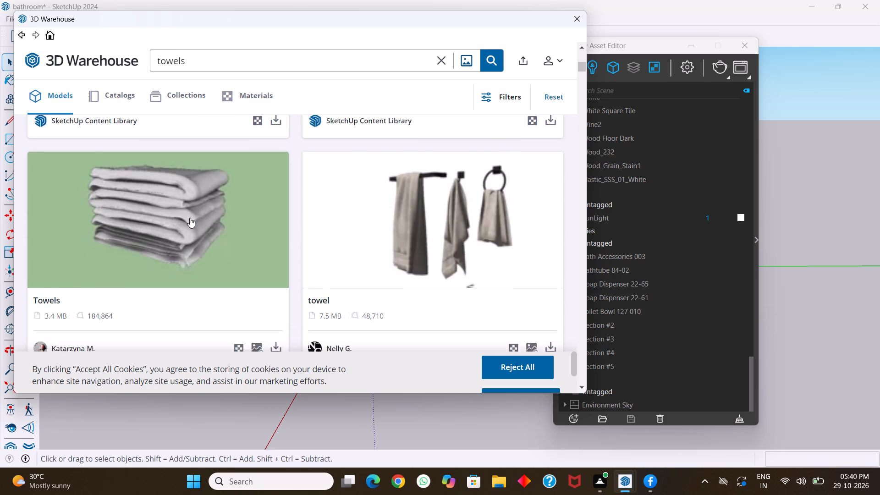
scroll(190, 218, down, 1)
scroll(170, 196, up, 2)
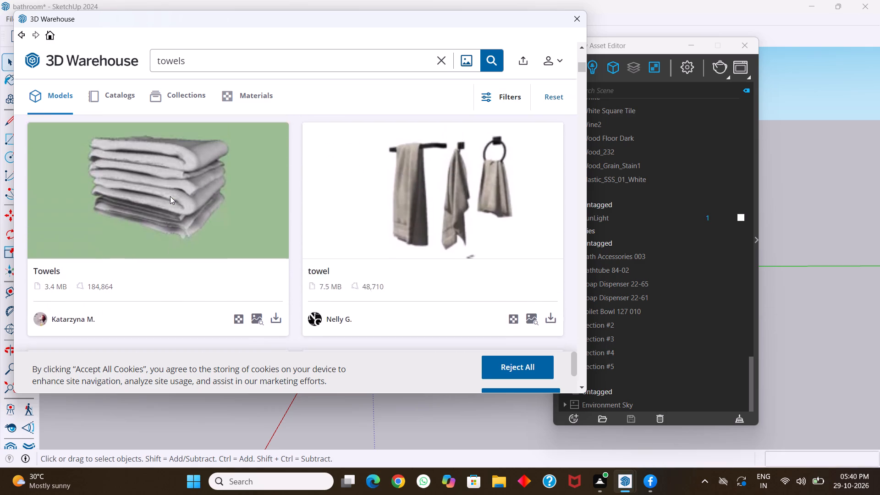
scroll(170, 196, down, 2)
click(275, 247)
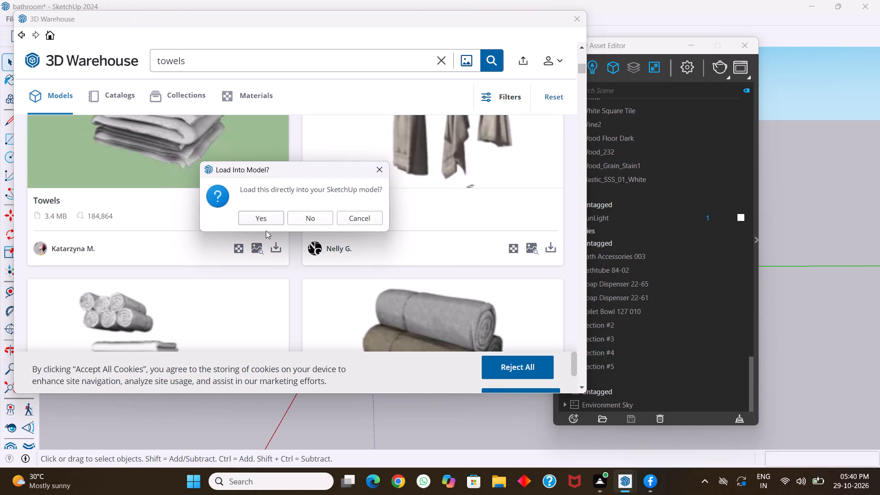
click(265, 220)
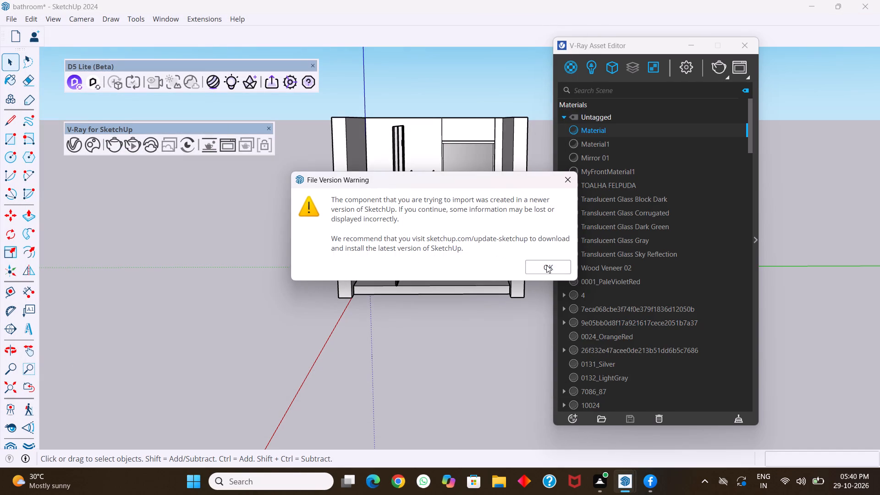
click(546, 265)
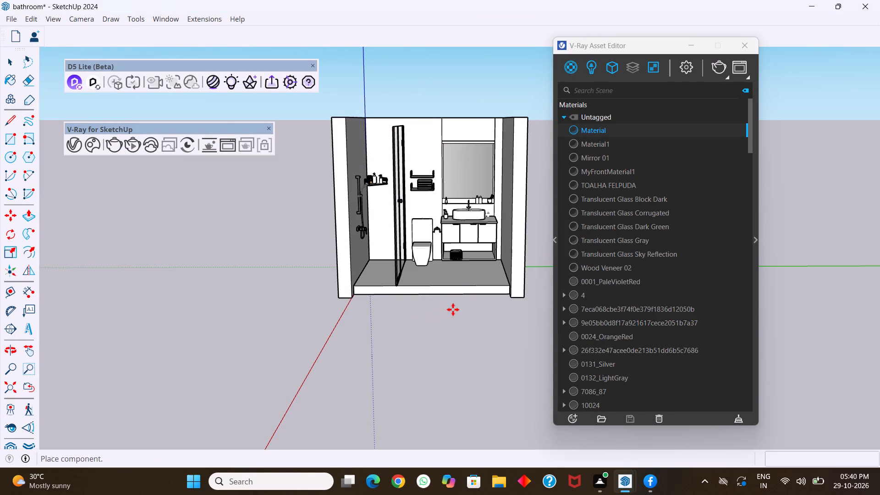
click(450, 307)
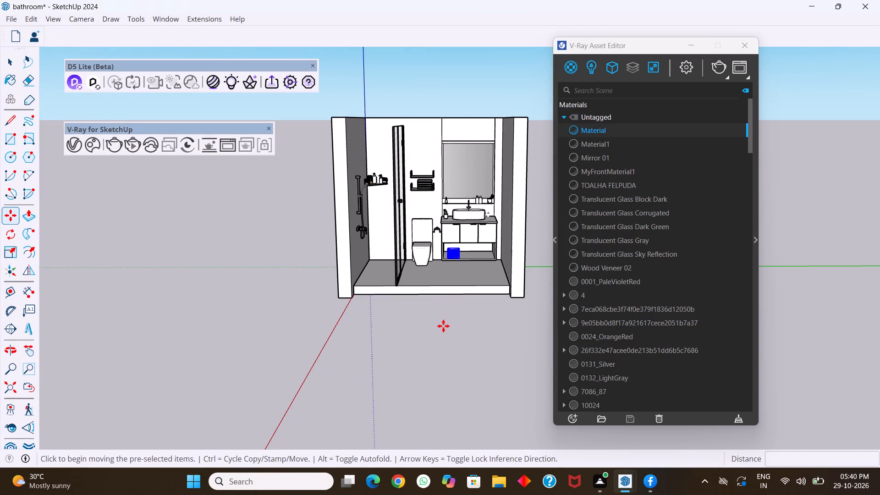
key(space)
click(443, 327)
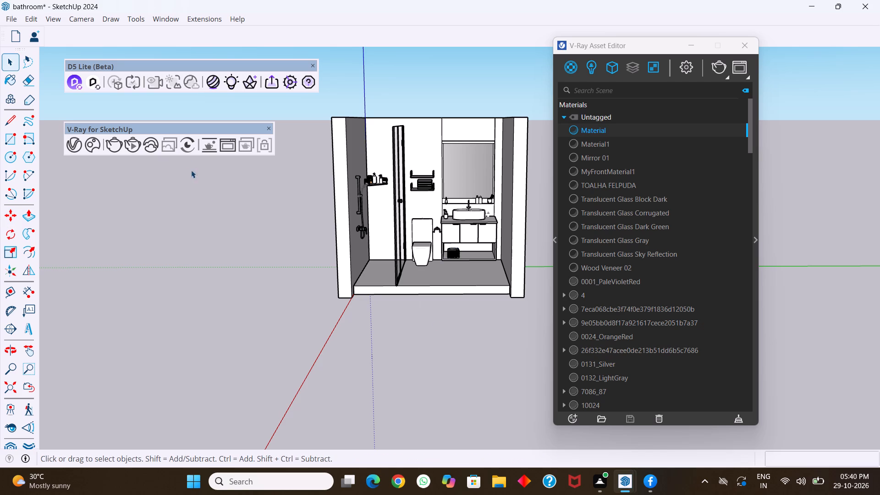
Reopen 3D Warehouse and look through the towels search results for another folded-towel model.
click(166, 21)
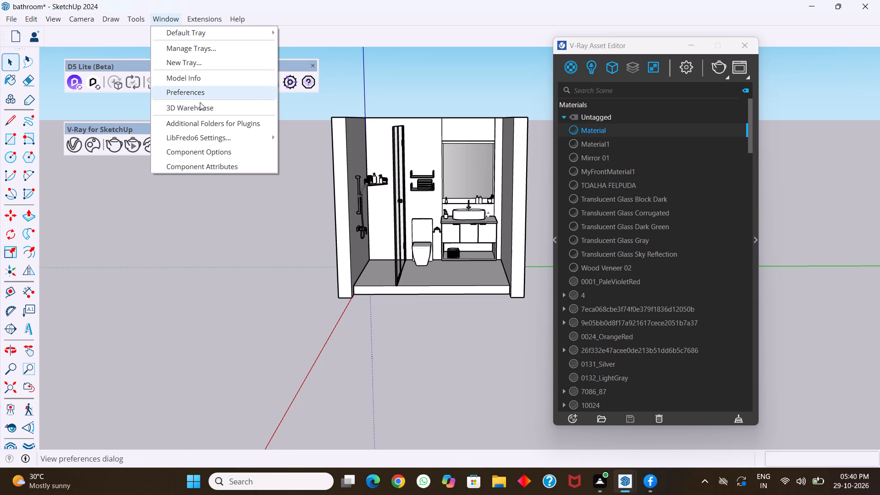
click(204, 110)
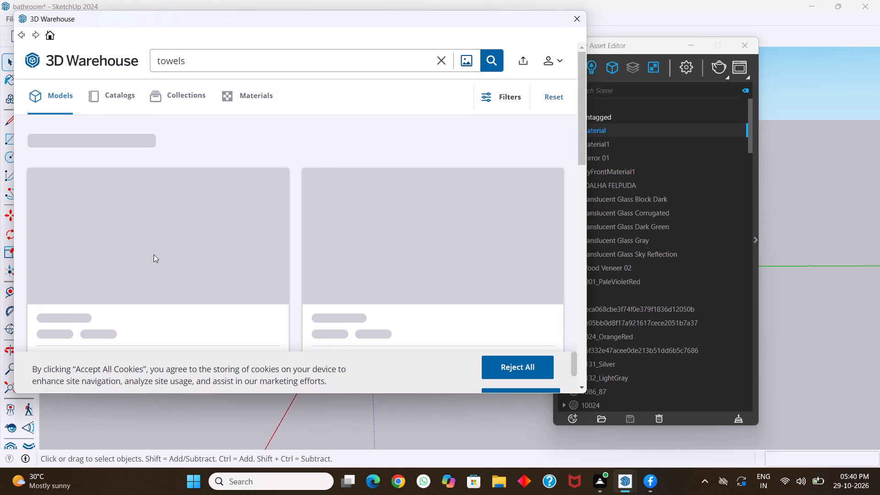
scroll(158, 264, down, 3)
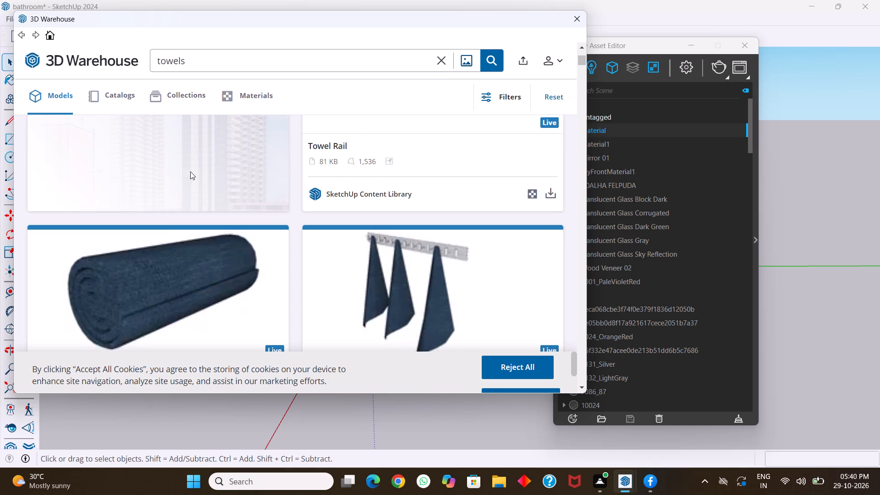
scroll(187, 229, down, 5)
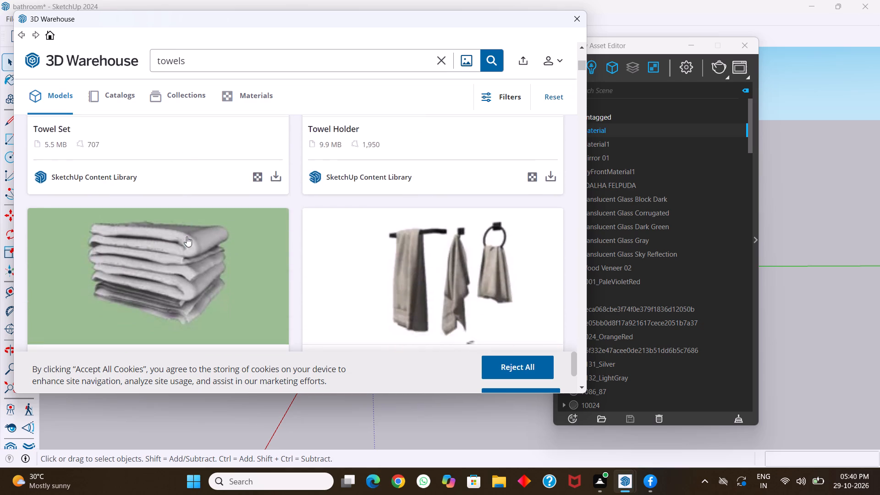
scroll(187, 236, down, 5)
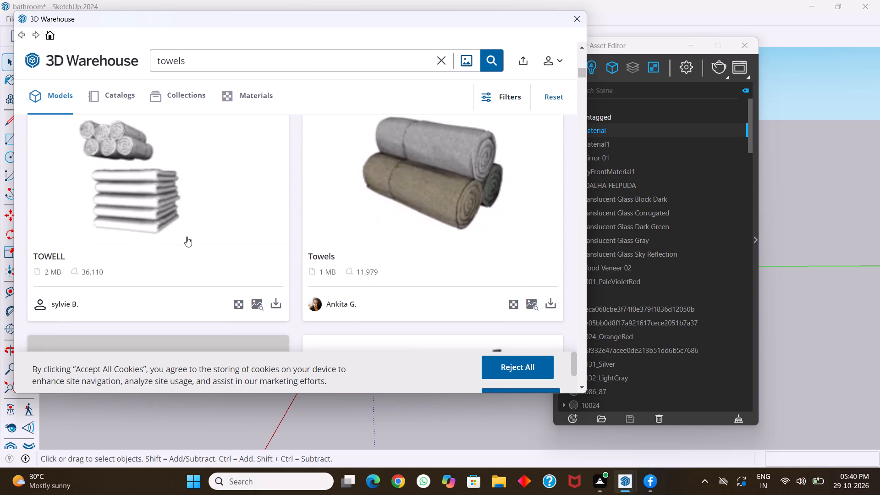
scroll(187, 236, down, 8)
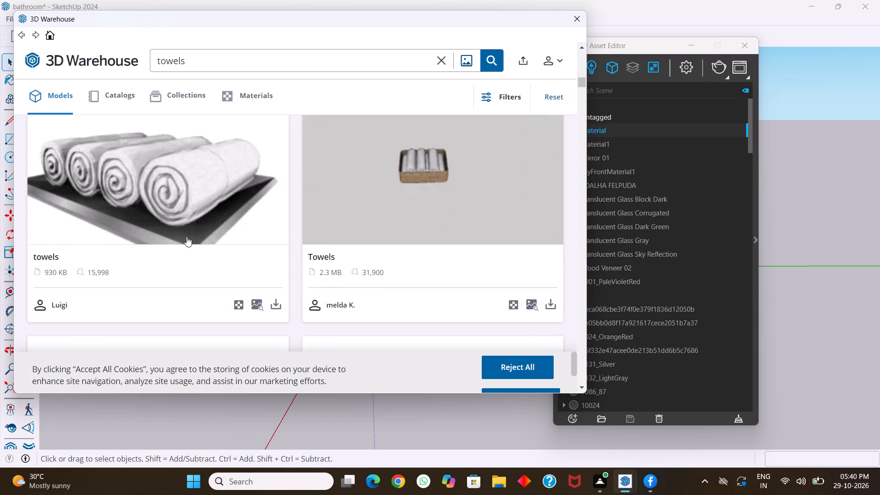
scroll(187, 236, down, 9)
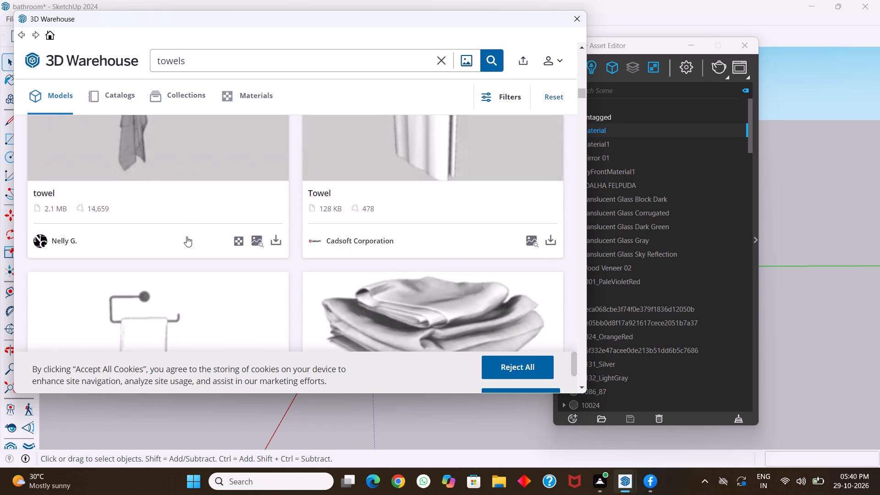
scroll(187, 236, down, 9)
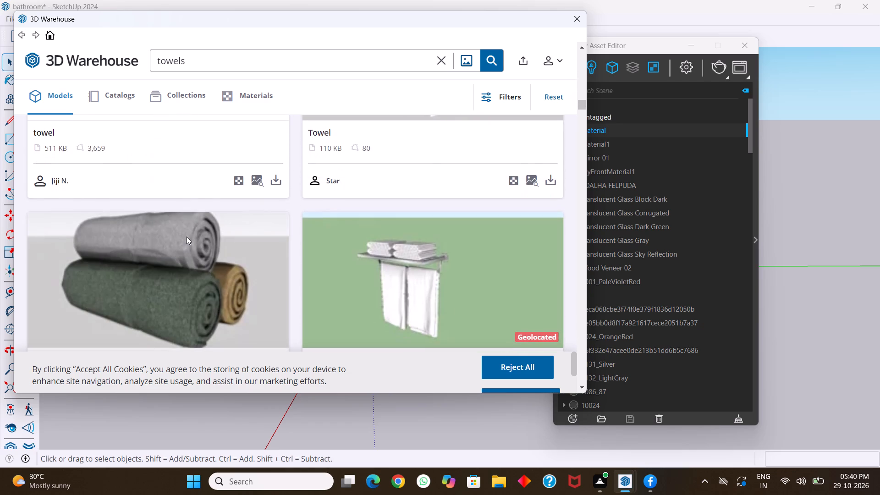
scroll(187, 236, down, 7)
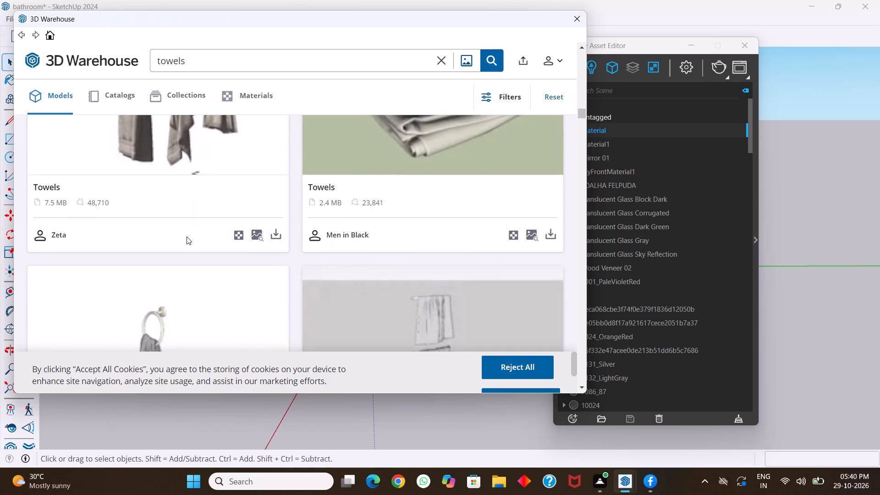
scroll(187, 236, down, 20)
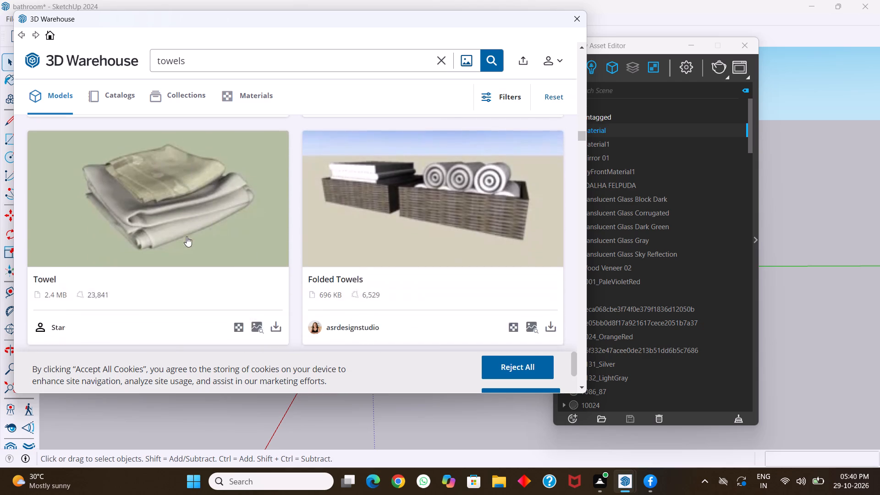
scroll(187, 236, down, 8)
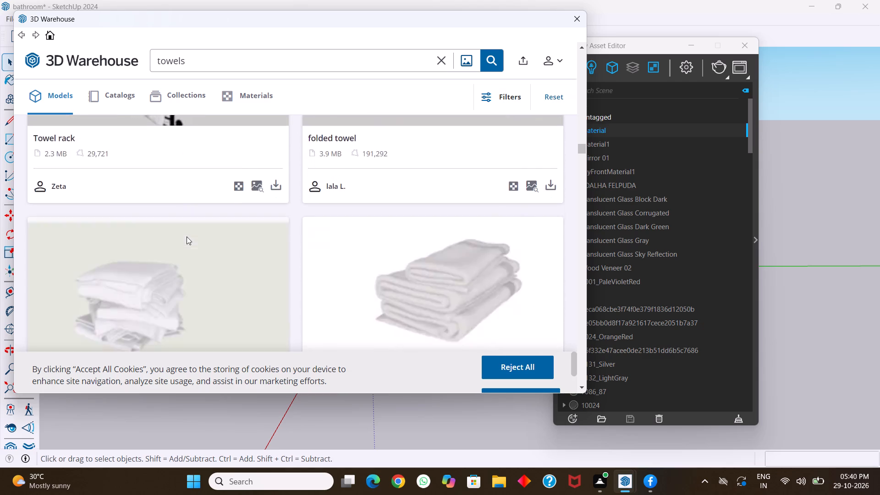
scroll(187, 236, down, 2)
scroll(213, 217, up, 3)
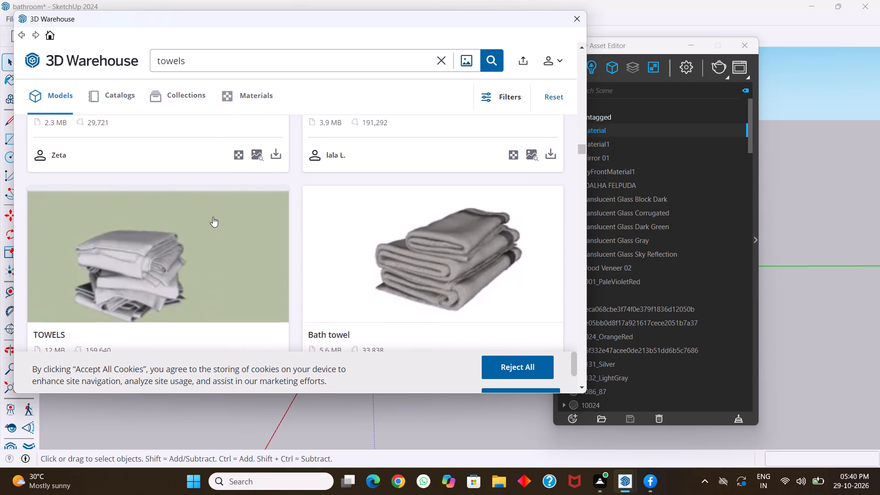
scroll(213, 217, up, 1)
scroll(136, 213, down, 4)
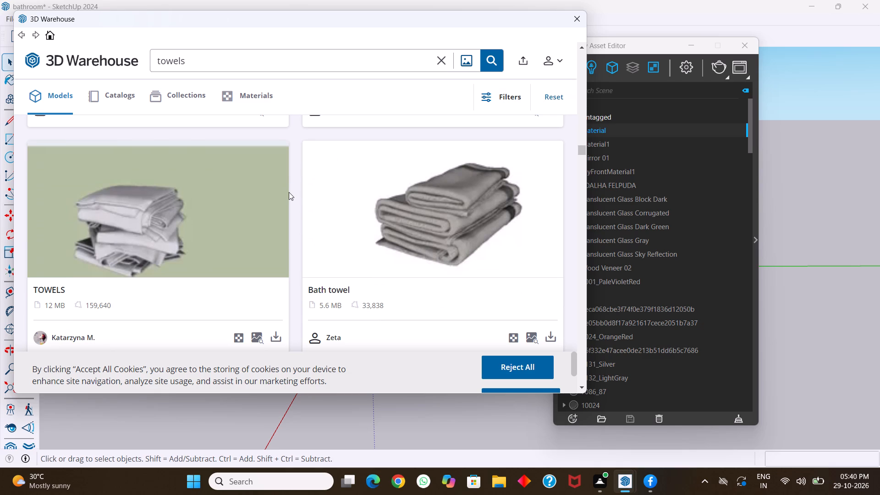
scroll(289, 192, up, 3)
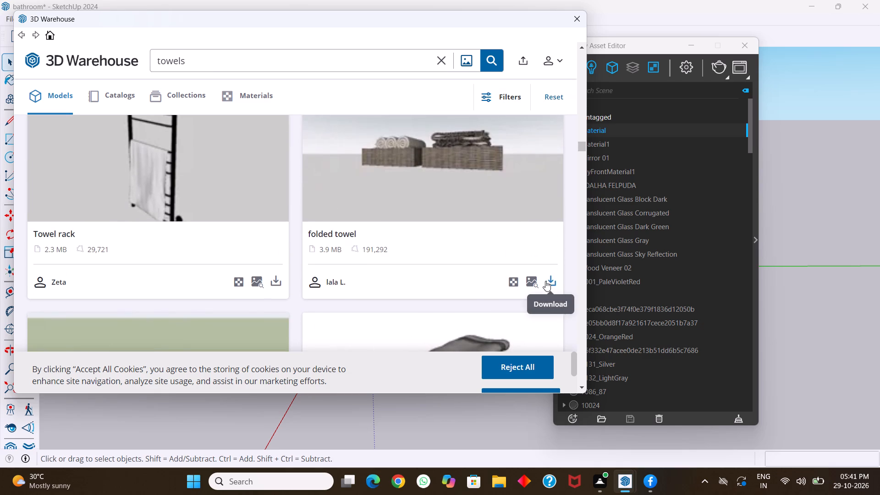
Load the basketed "folded towel" model by lala L. into the model and place it in the open space outside the bathroom.
click(545, 281)
click(268, 216)
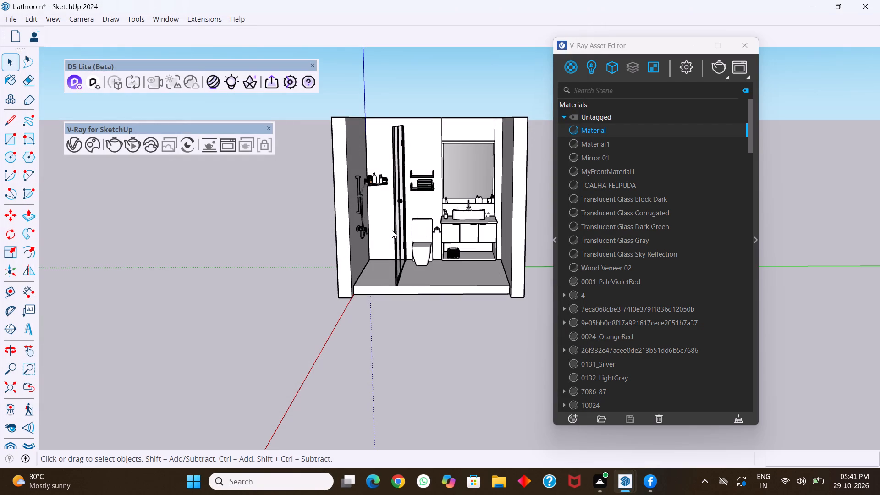
click(539, 264)
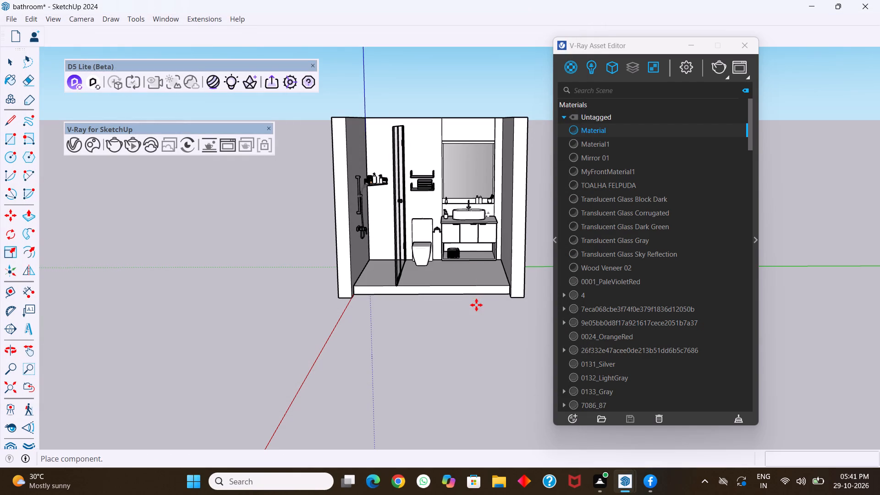
scroll(225, 287, down, 12)
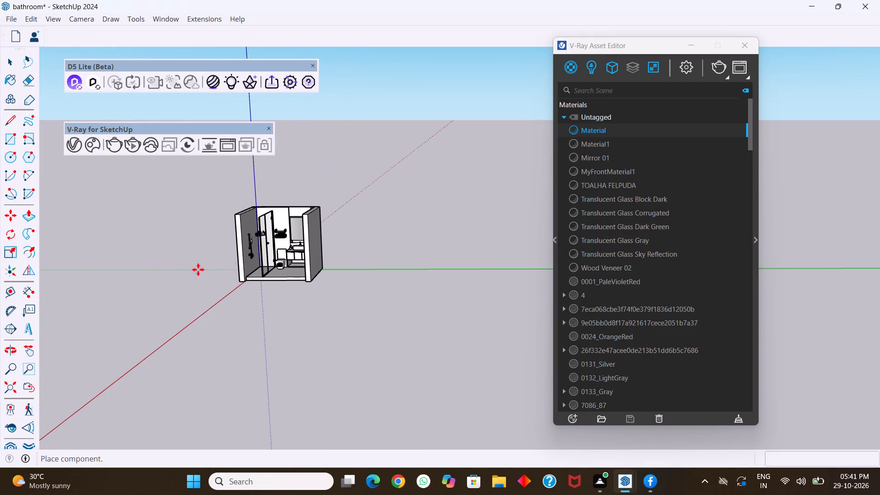
scroll(289, 278, up, 18)
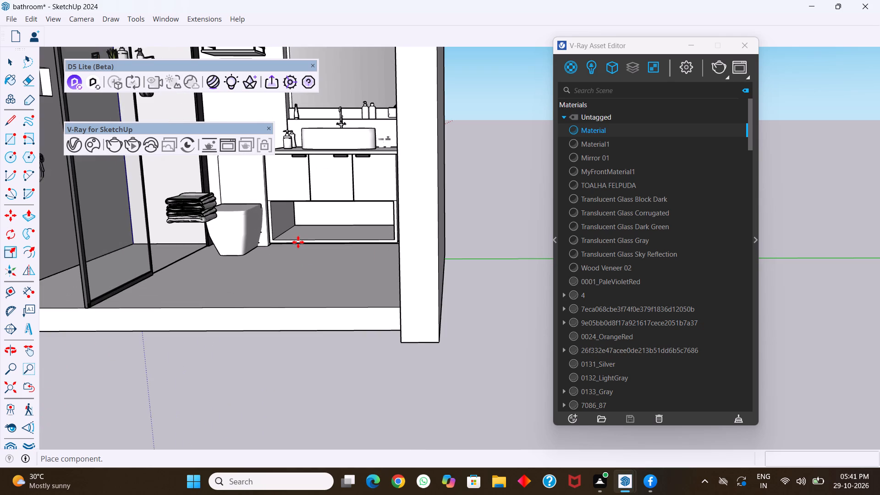
scroll(221, 351, down, 7)
scroll(281, 308, down, 17)
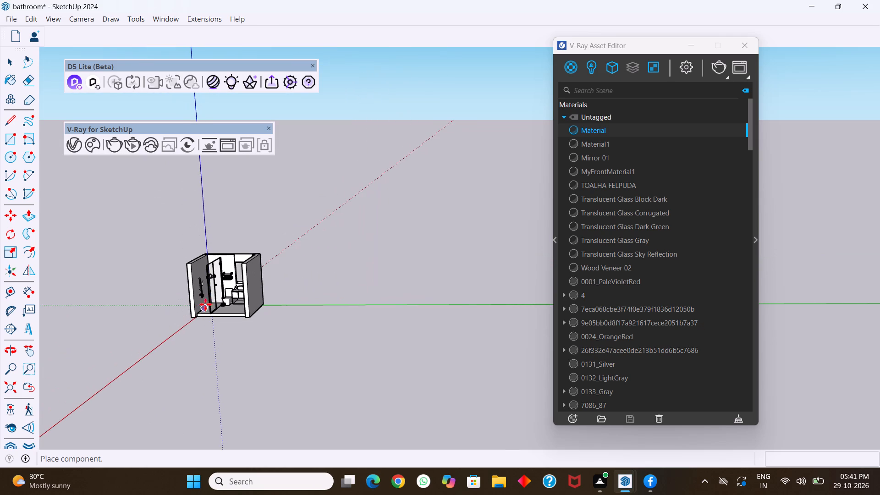
scroll(317, 299, down, 5)
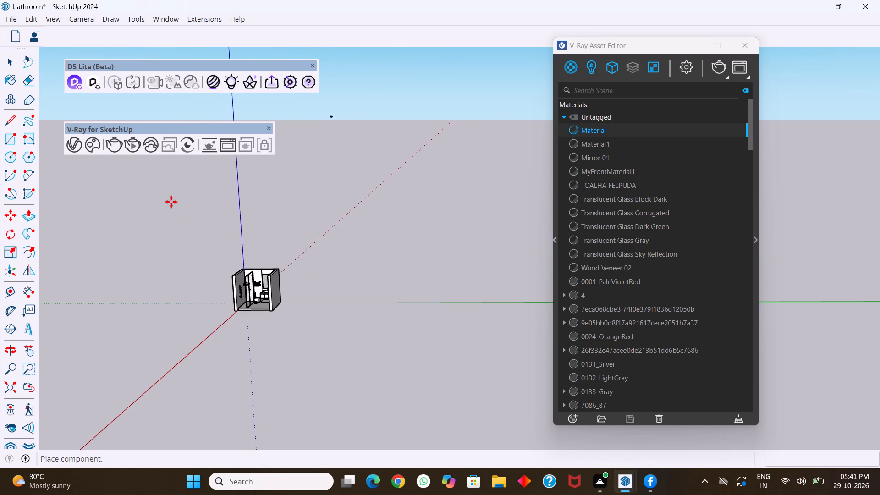
click(135, 263)
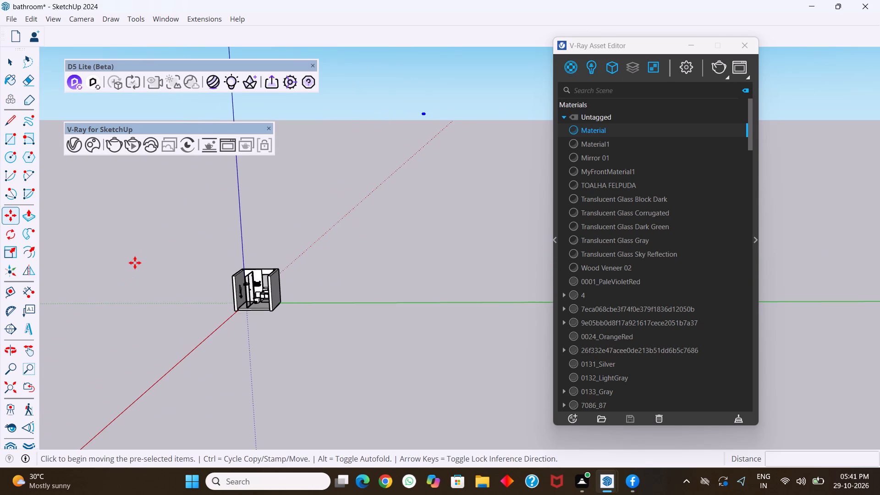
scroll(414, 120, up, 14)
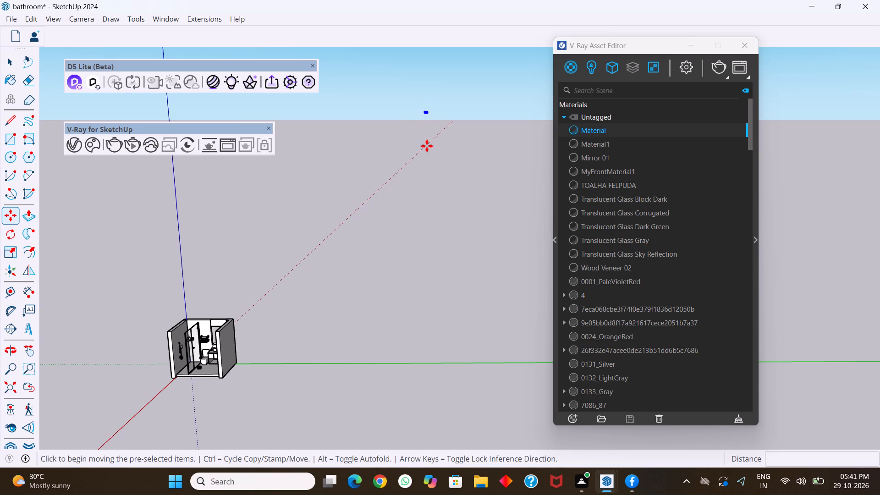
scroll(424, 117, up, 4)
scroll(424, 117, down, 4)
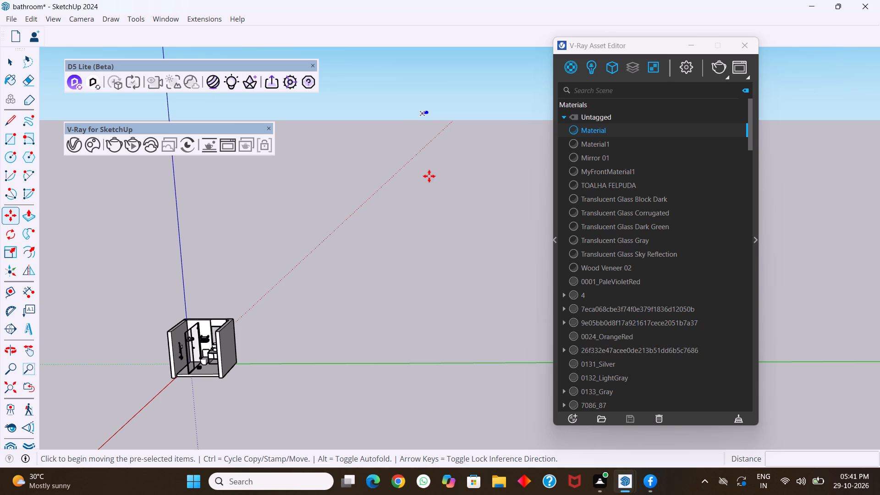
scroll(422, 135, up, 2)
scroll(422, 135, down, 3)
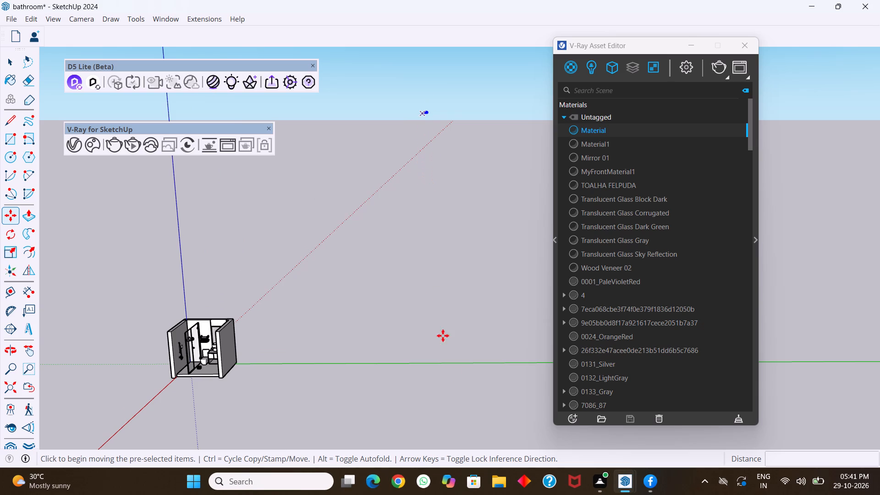
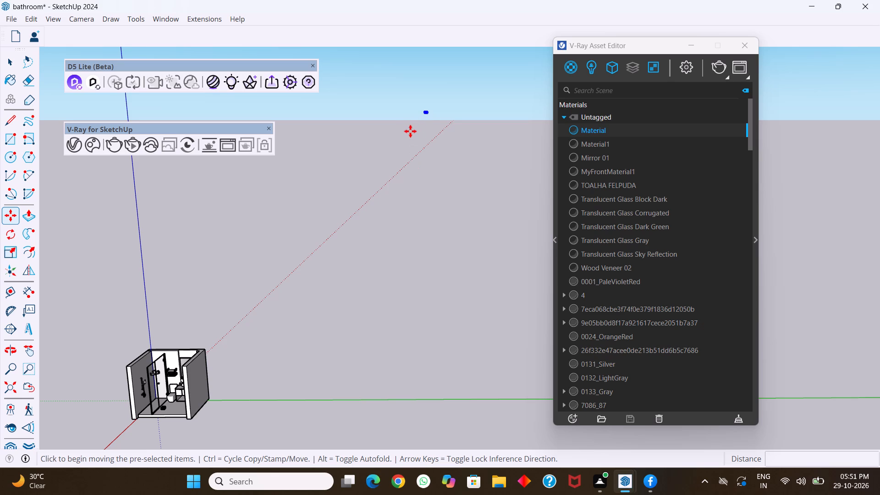
Move the selected basketed folded-towel model from the distant open space toward the bathroom.
drag(395, 140, 294, 250)
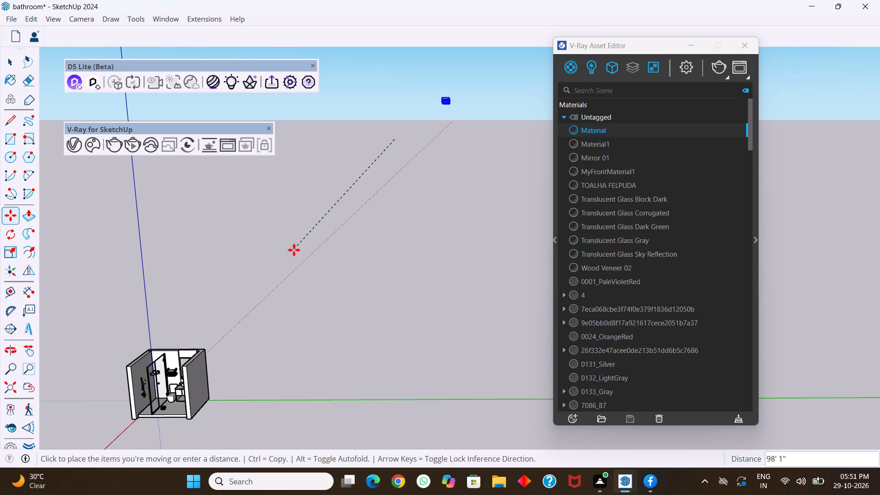
drag(374, 174, 204, 352)
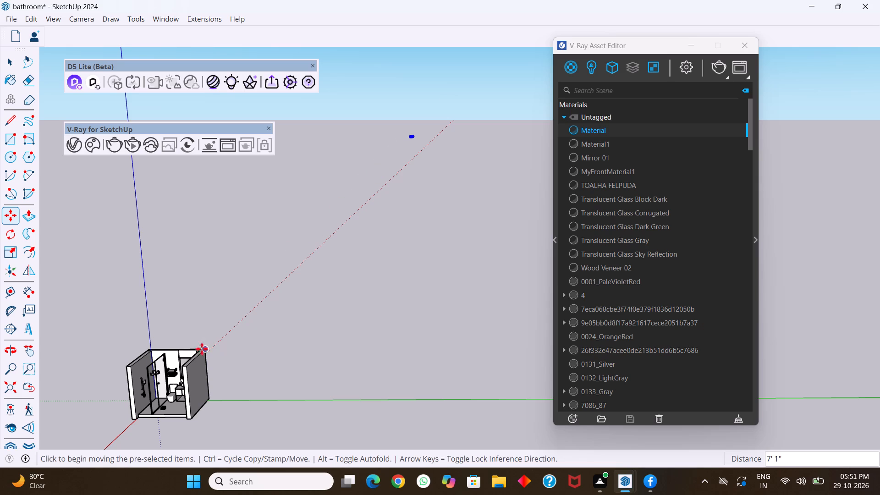
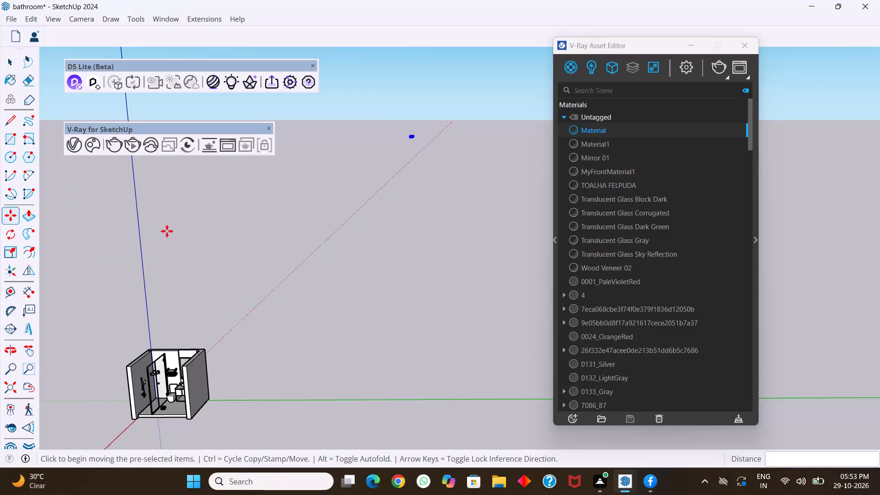
Try to pick up the selected basketed folded-towel model in the distant open space and move it toward the bathroom.
scroll(405, 144, up, 5)
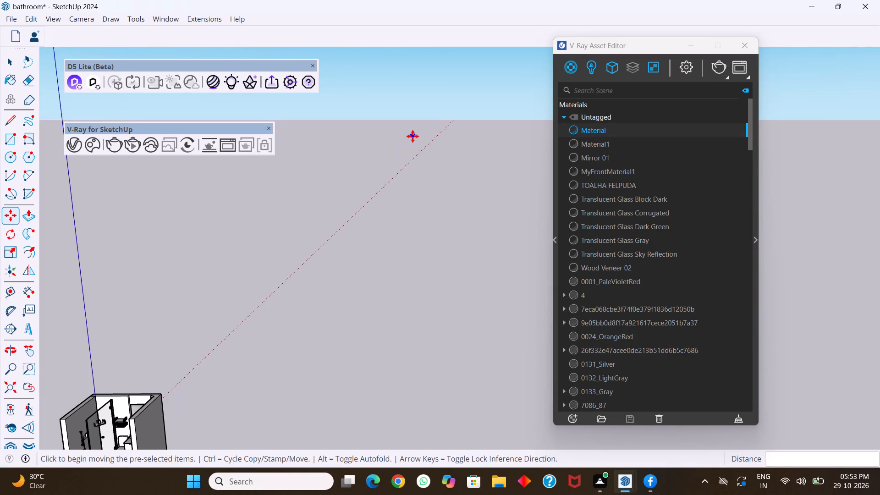
scroll(412, 136, up, 1)
click(413, 136)
scroll(342, 282, down, 5)
Open the Windows Task Manager.
click(682, 482)
right_click(680, 478)
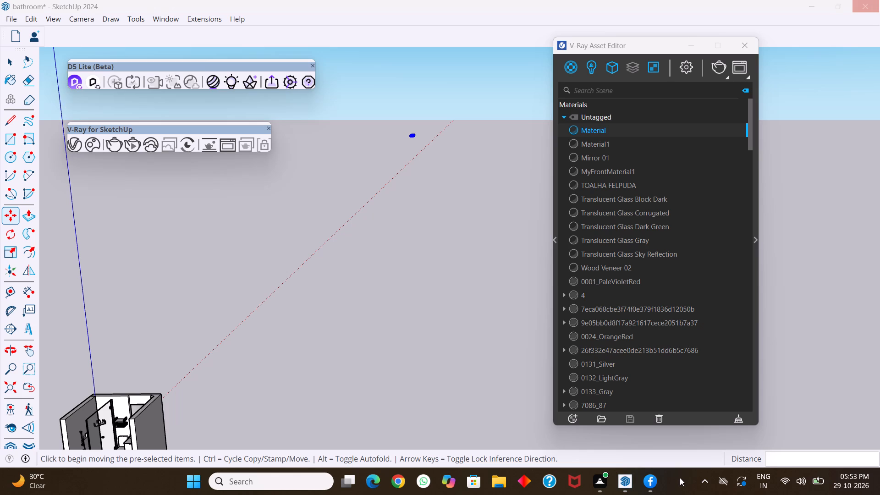
click(728, 449)
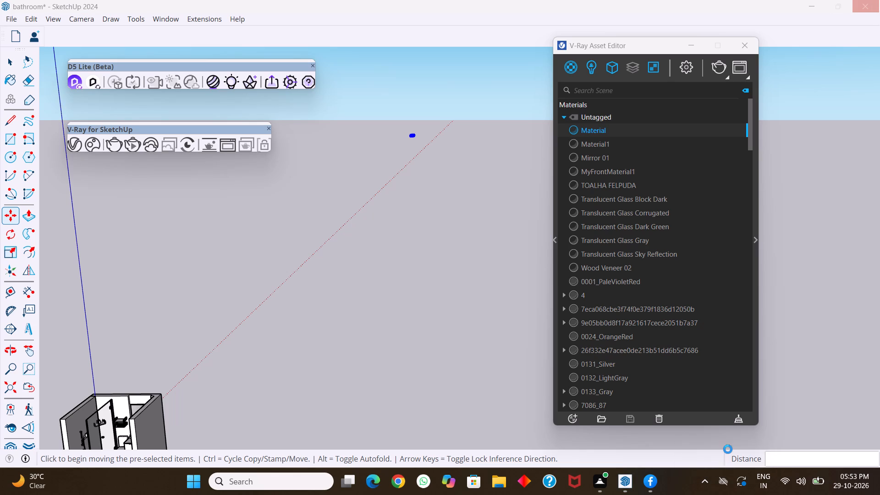
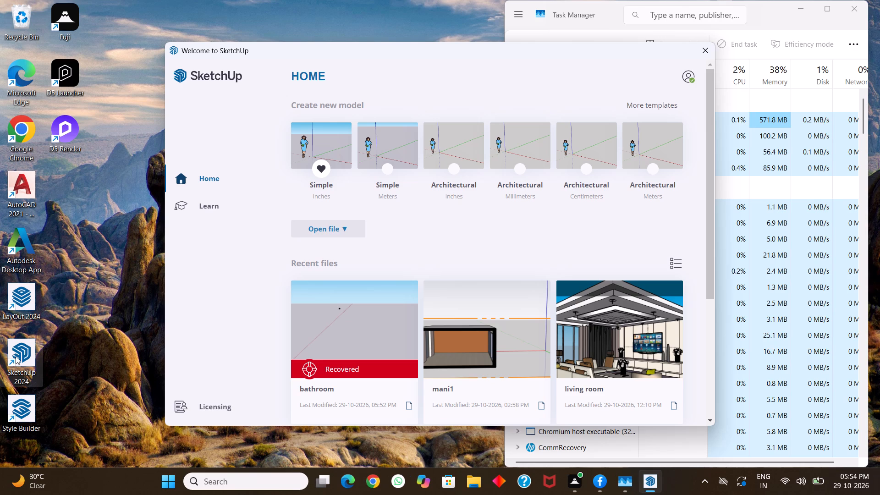
Open the recovered version of the bathroom model from the recent files.
click(364, 329)
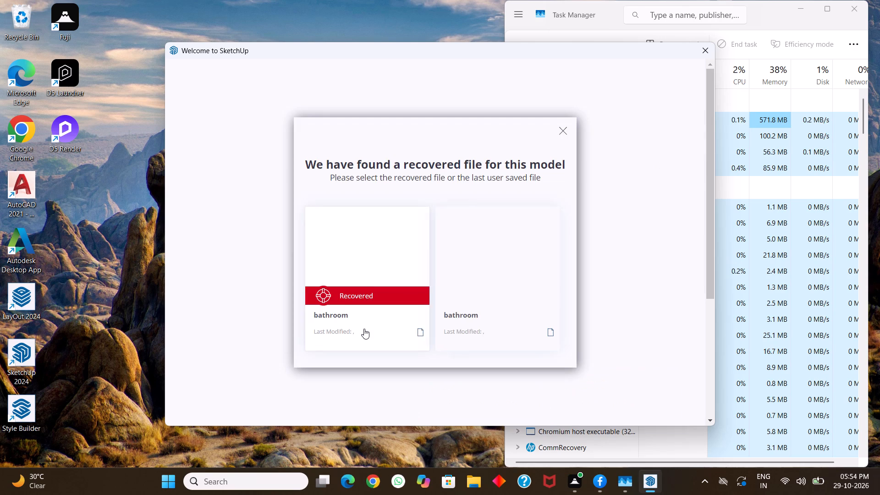
click(363, 264)
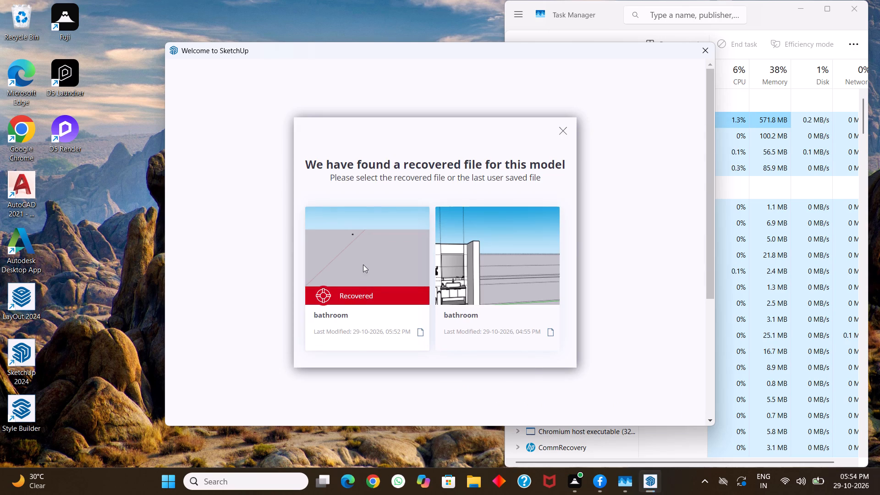
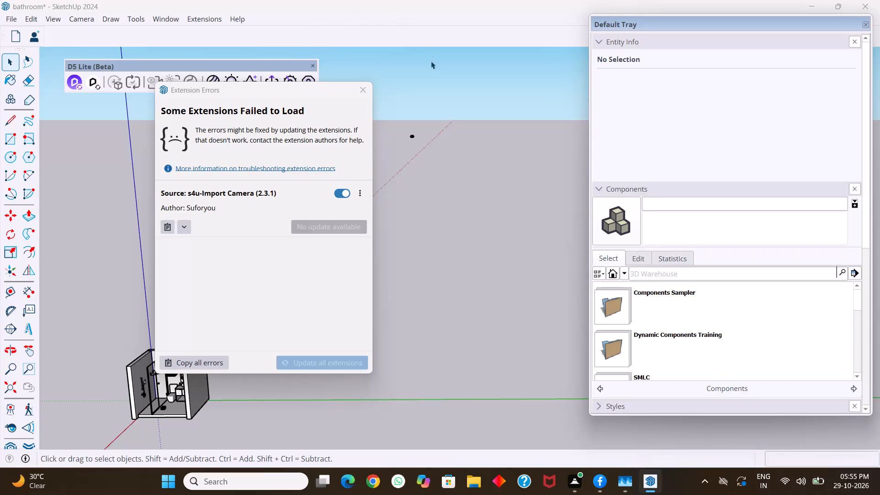
Dismiss the report about extensions that failed to load.
click(361, 93)
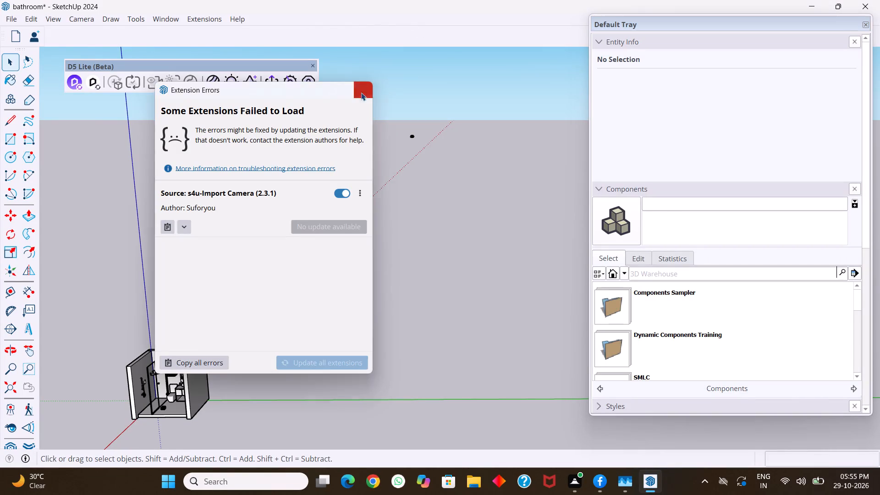
Move the stray component lying far out along the red axis about 67' 6" to just beside the bathroom room.
scroll(421, 139, up, 3)
click(414, 136)
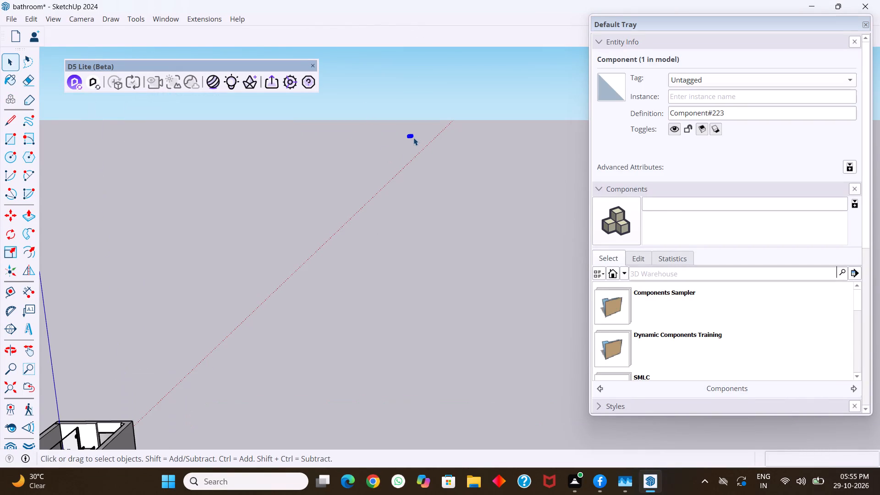
key(m)
click(414, 135)
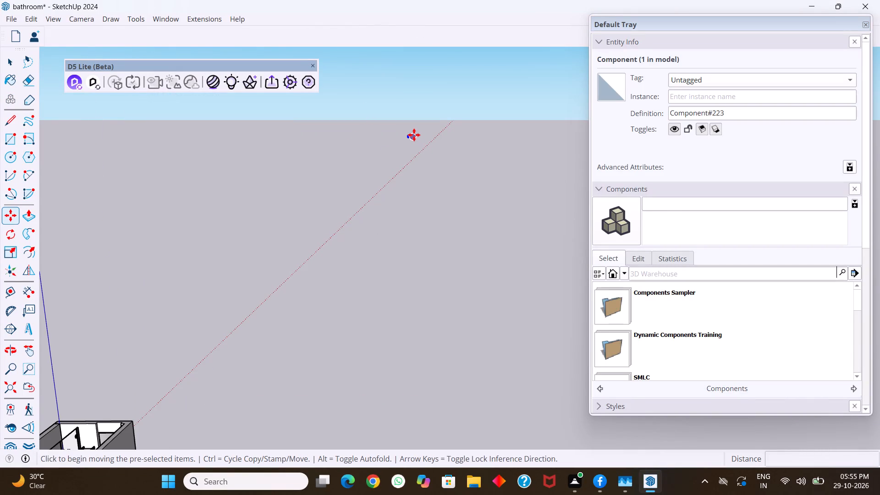
scroll(399, 193, down, 6)
scroll(401, 147, up, 9)
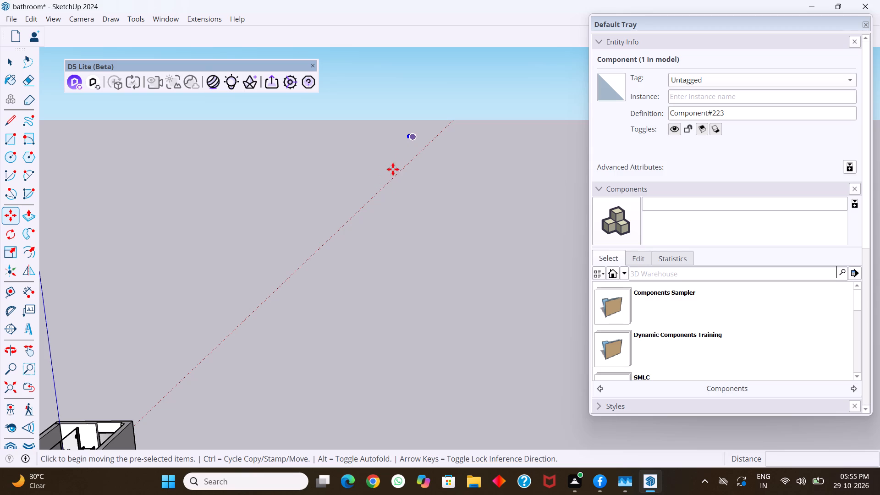
scroll(415, 164, down, 5)
scroll(415, 164, up, 4)
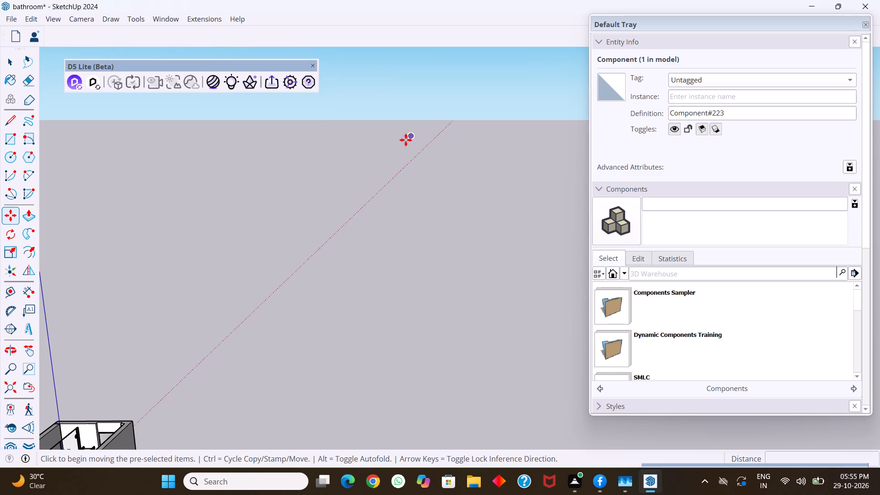
scroll(404, 135, up, 4)
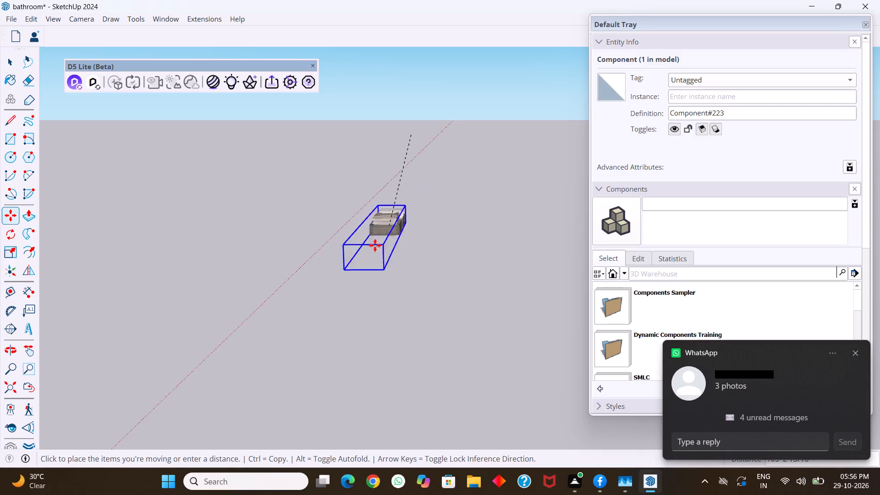
scroll(322, 296, down, 15)
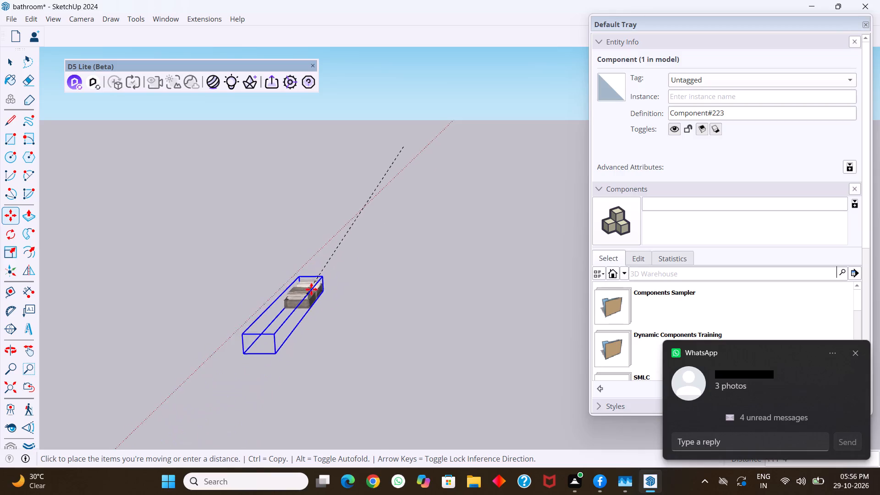
scroll(311, 289, down, 12)
scroll(264, 328, down, 20)
scroll(264, 328, down, 1)
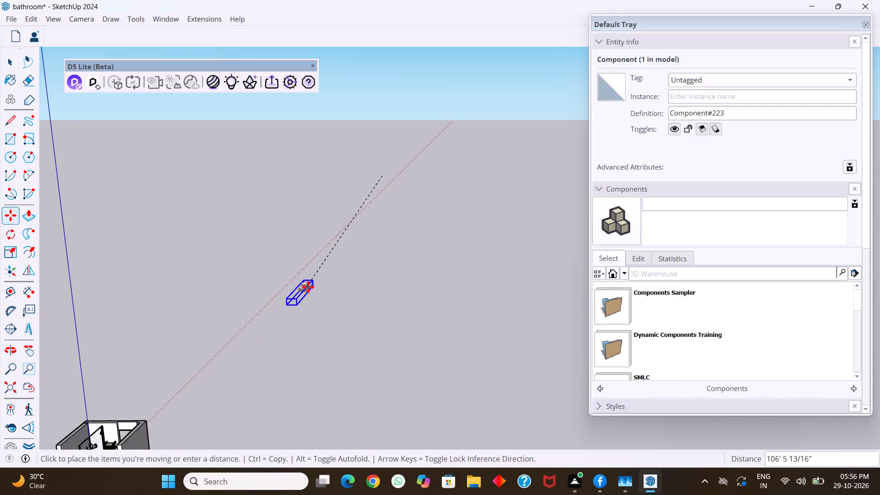
scroll(308, 287, down, 11)
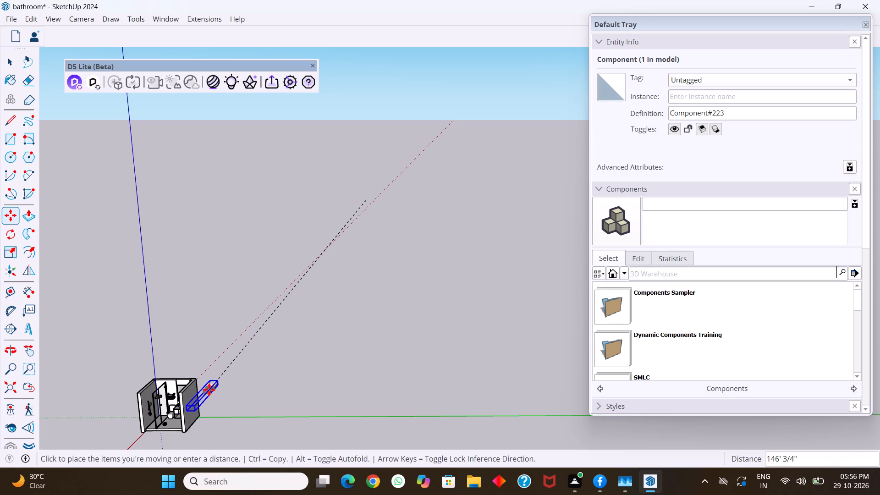
middle_drag(208, 390, 184, 267)
scroll(257, 370, down, 20)
scroll(257, 370, down, 10)
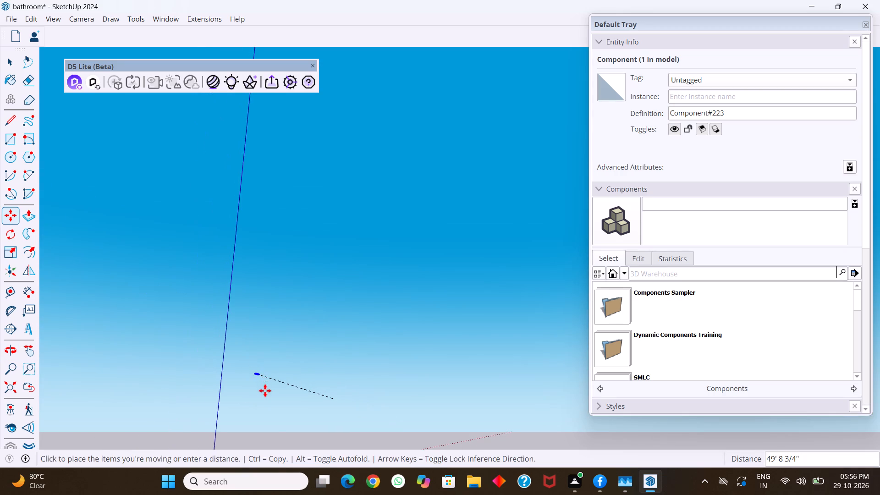
scroll(265, 390, down, 8)
scroll(362, 374, down, 4)
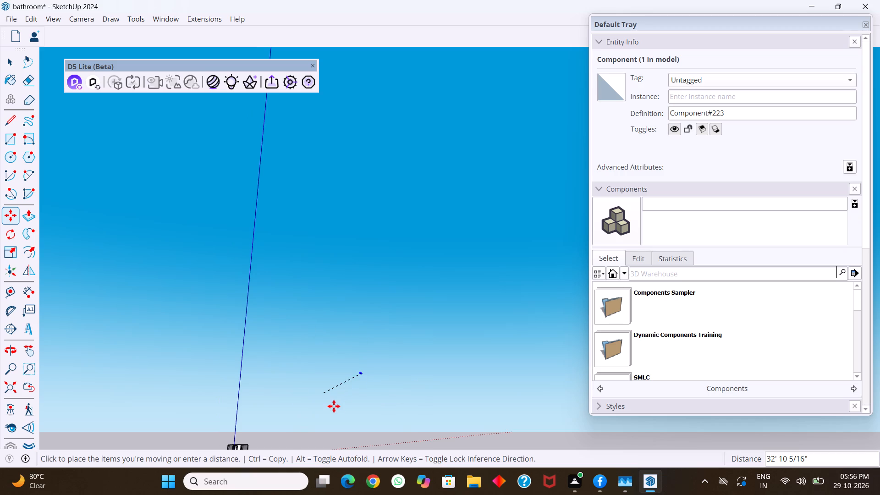
scroll(331, 408, down, 4)
middle_drag(336, 368, 331, 408)
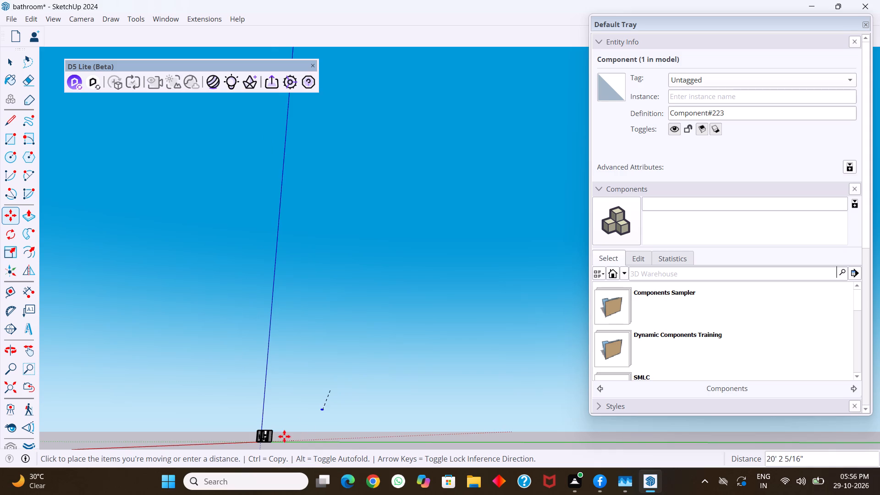
click(277, 437)
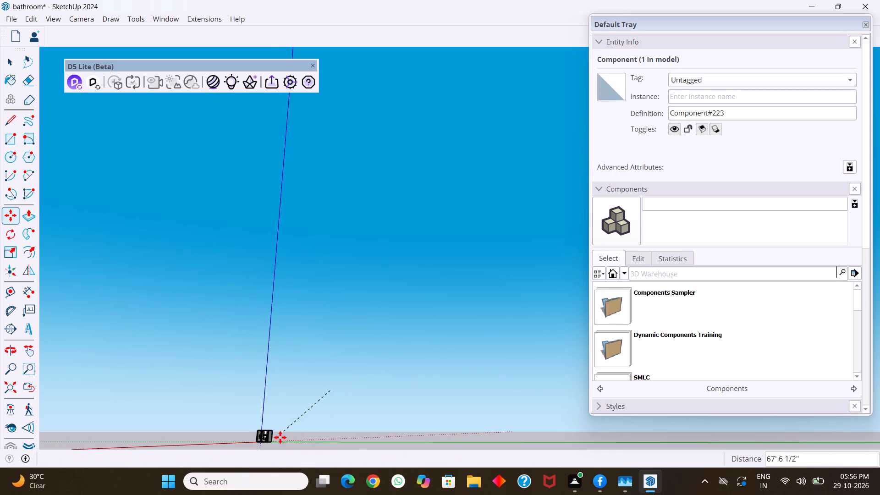
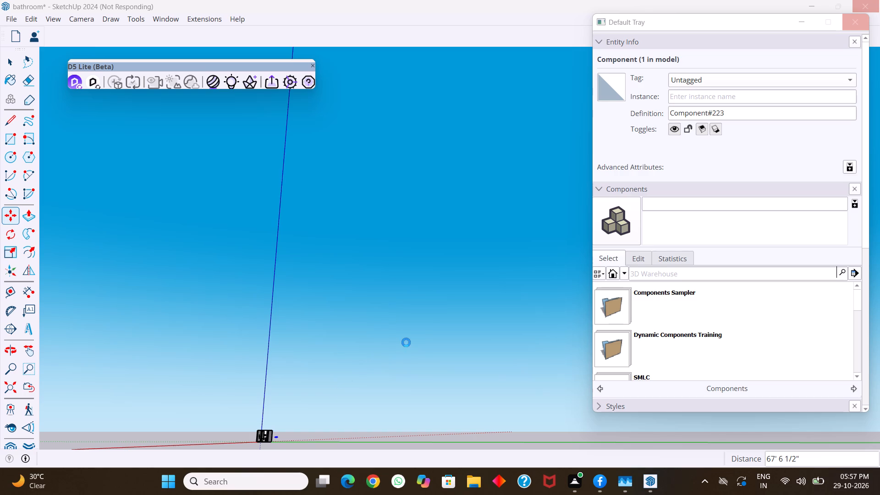
Delete the selected stray component beside the bathroom room.
key(Delete)
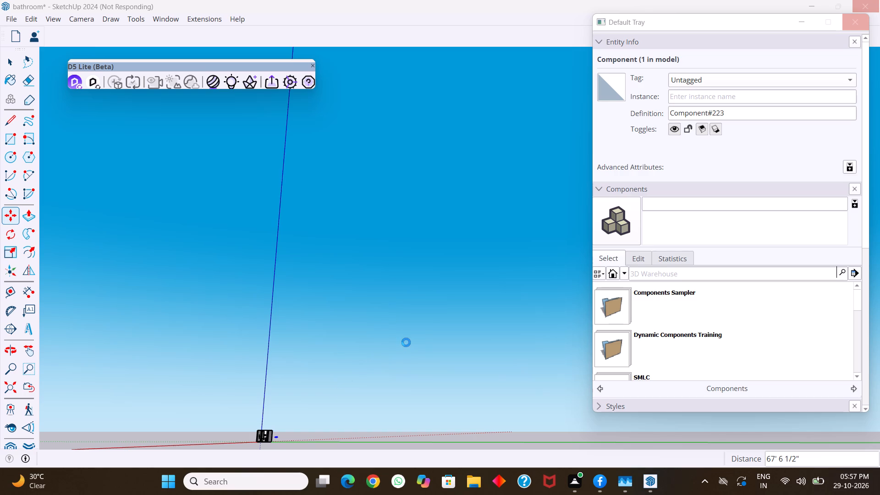
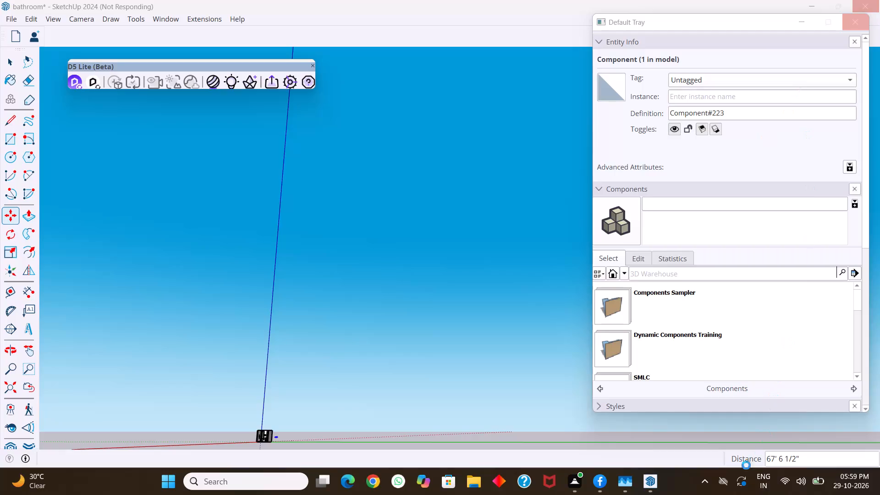
Open Windows Task Manager to deal with the unresponsive SketchUp session.
right_click(680, 478)
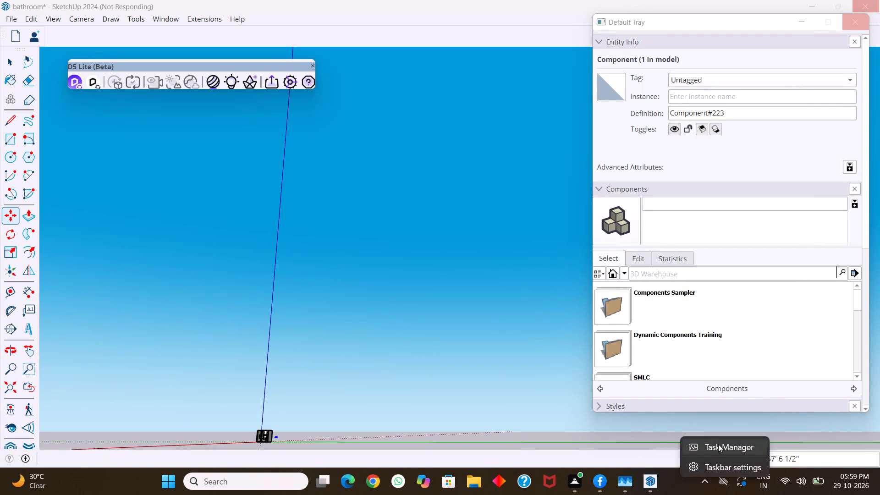
click(718, 445)
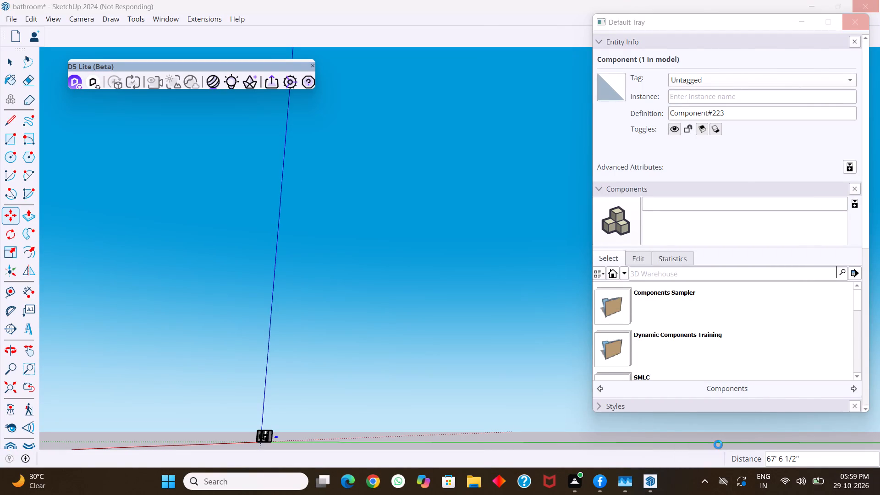
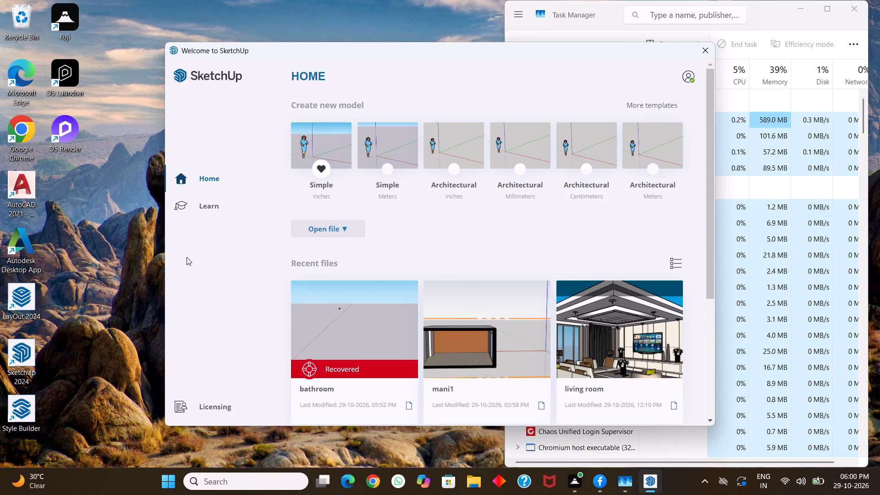
Open the recovered version of the bathroom model and dismiss the extension errors report.
click(372, 330)
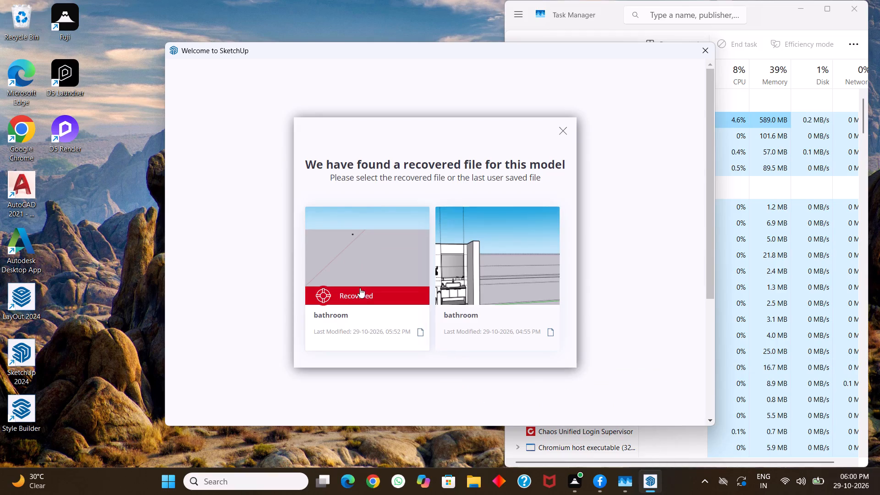
click(360, 275)
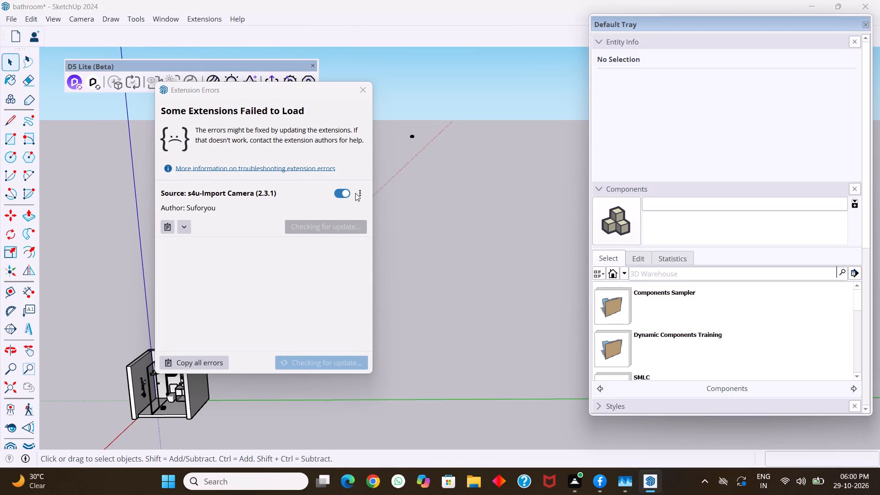
click(364, 89)
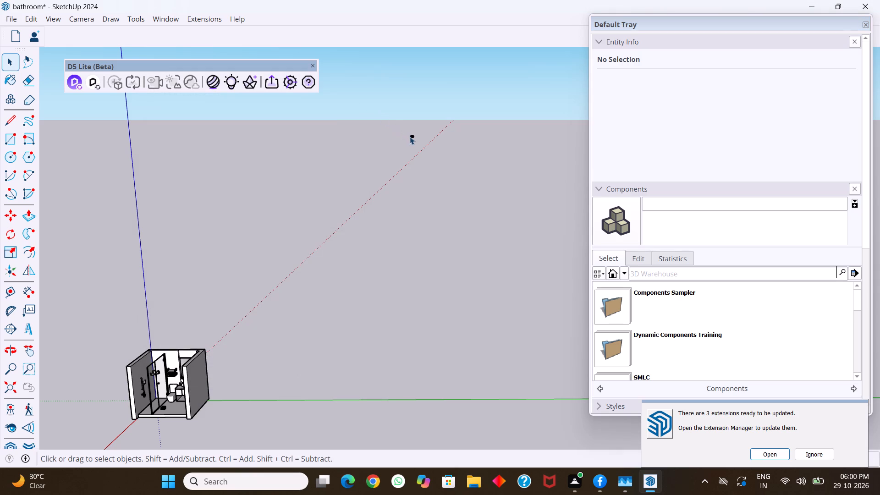
Delete the small stray component lying far behind the bathroom, near the red axis.
click(410, 137)
key(Delete)
Search 3D Warehouse for "towels" and look through the model results for a suitable towel set.
click(164, 21)
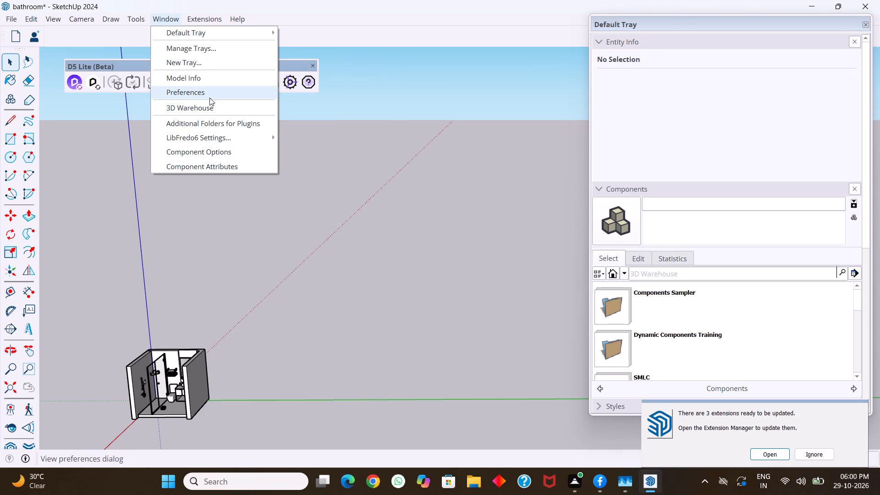
click(214, 109)
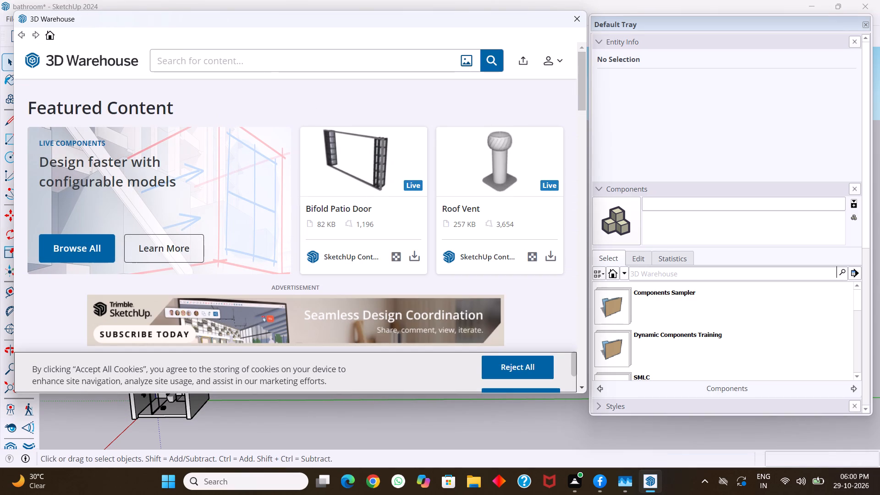
click(259, 62)
text(towe)
key(l)
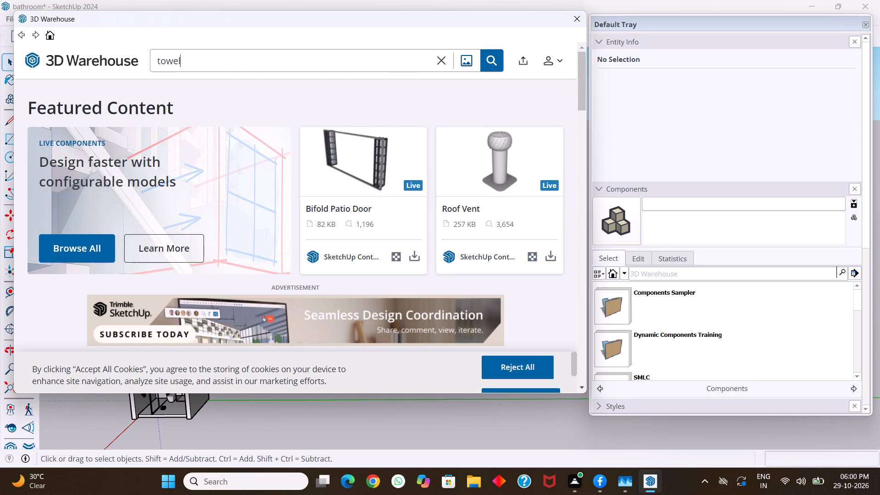
key(s)
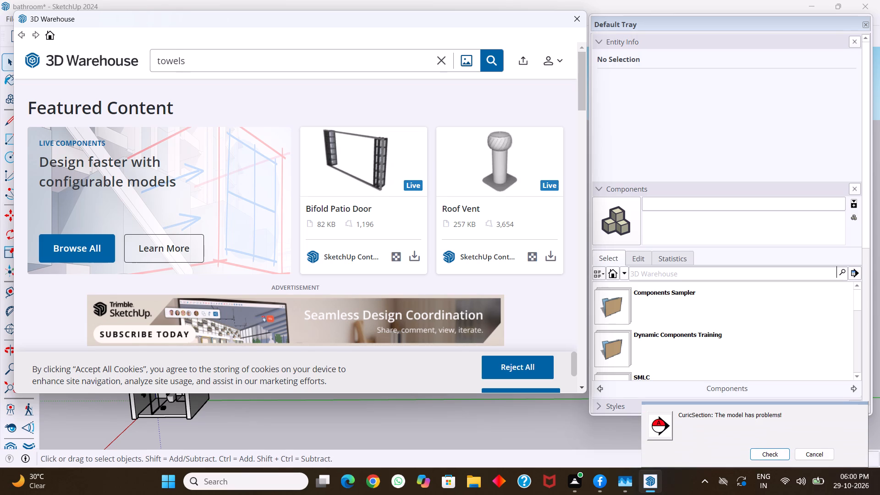
key(Return)
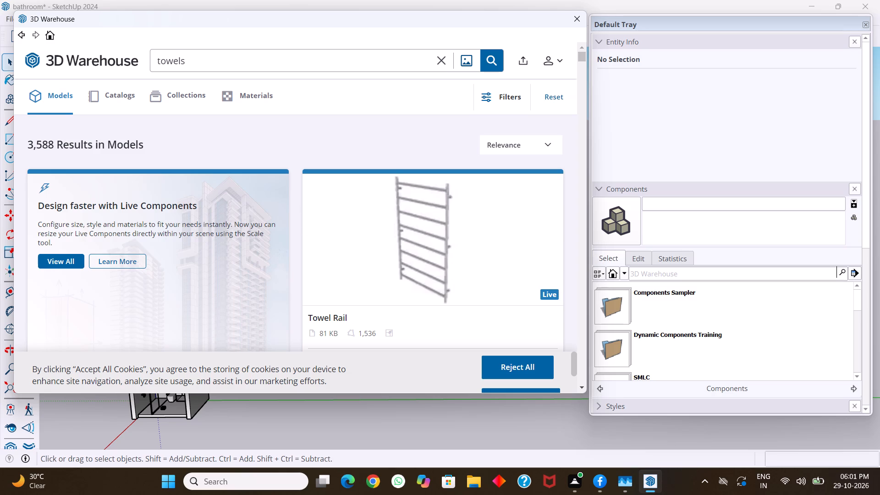
scroll(242, 225, down, 2)
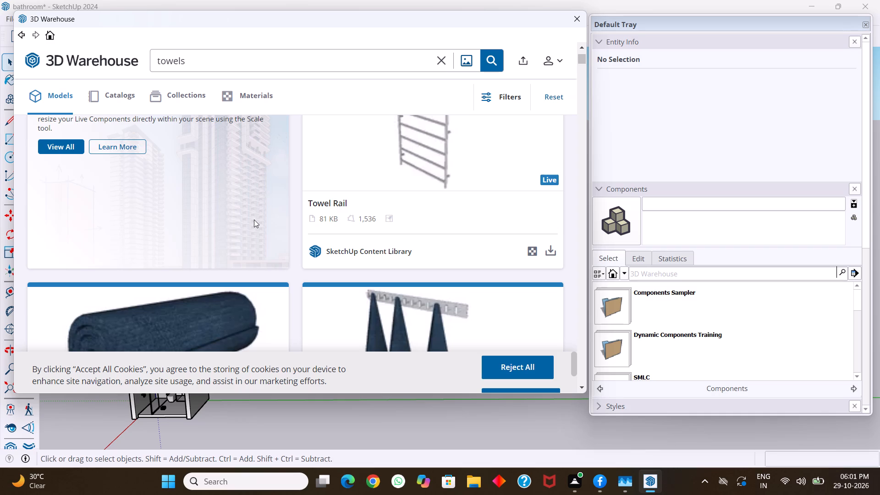
scroll(339, 268, down, 4)
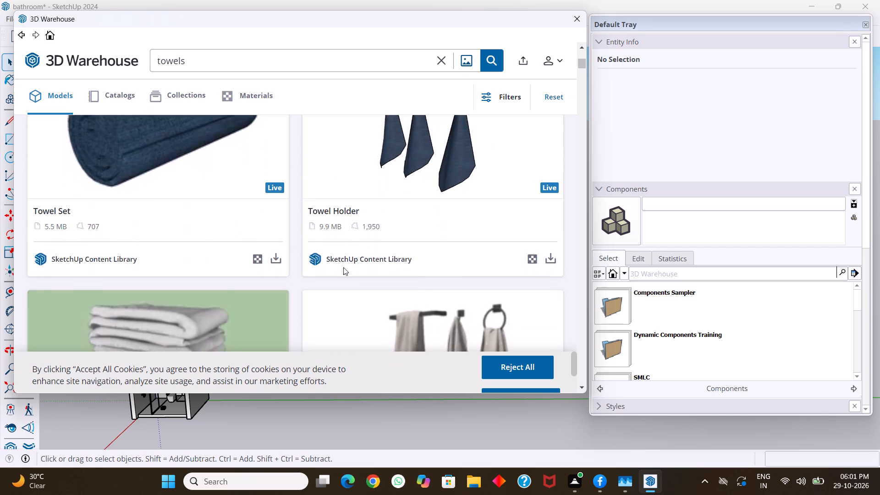
scroll(386, 247, down, 6)
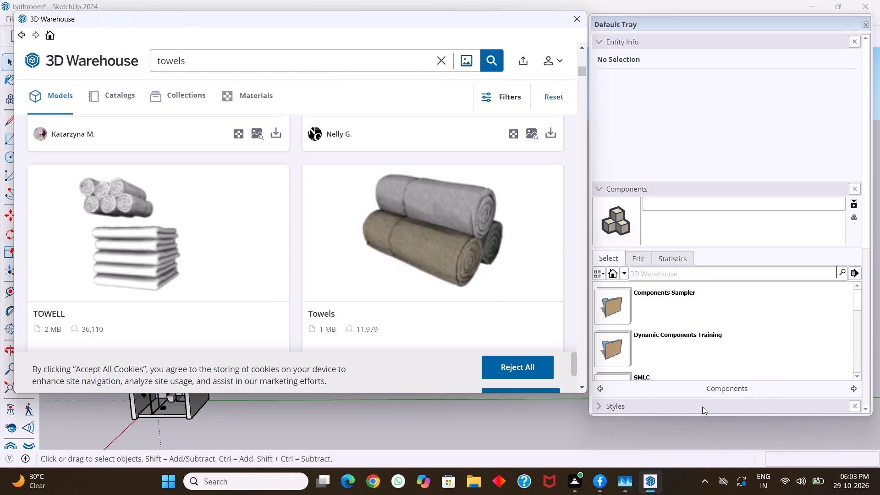
scroll(462, 270, down, 4)
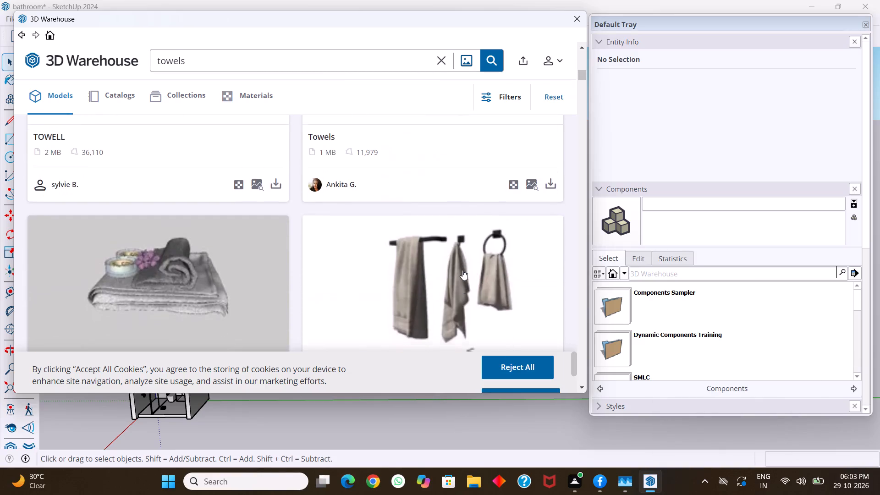
scroll(462, 270, down, 2)
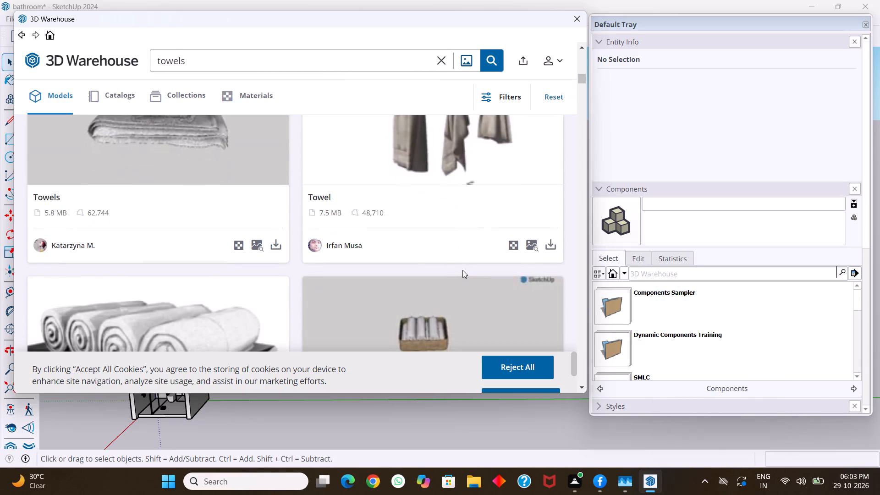
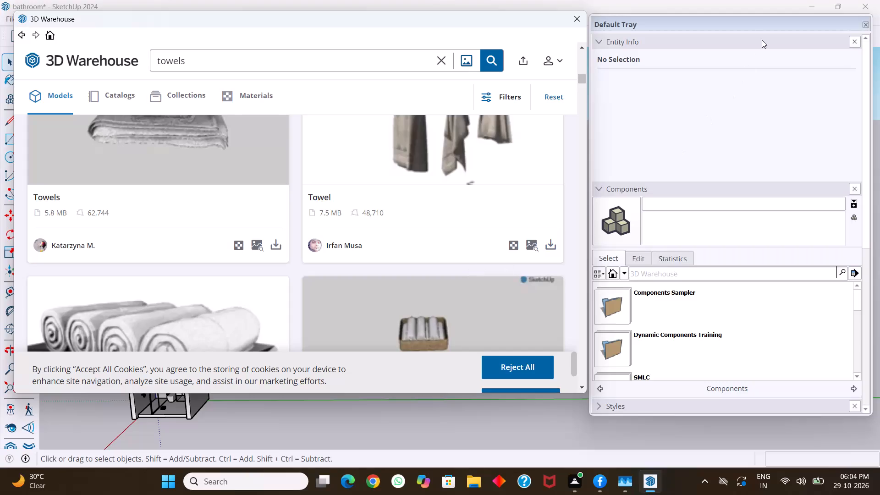
Close SketchUp with the bathroom model open, ending the towel search in 3D Warehouse.
click(862, 5)
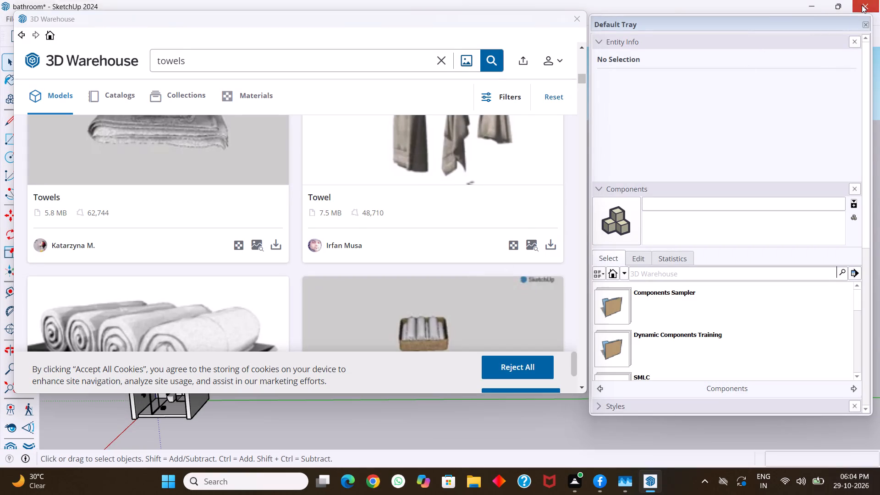
click(395, 250)
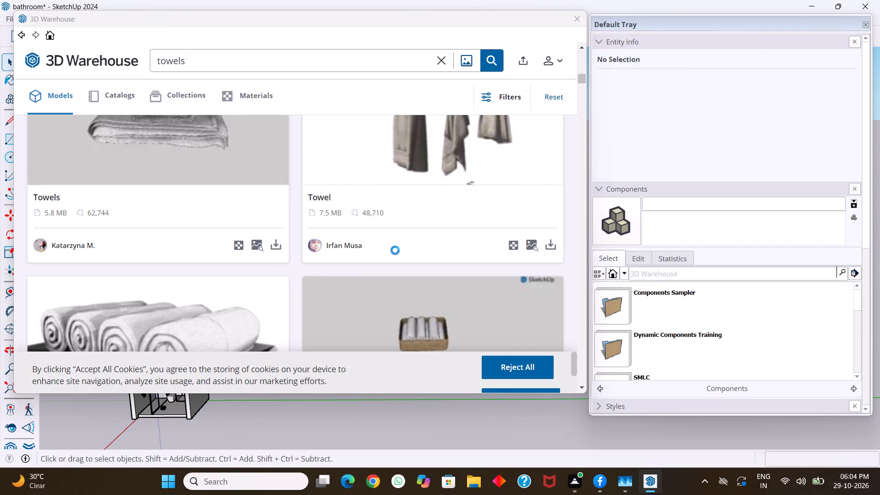
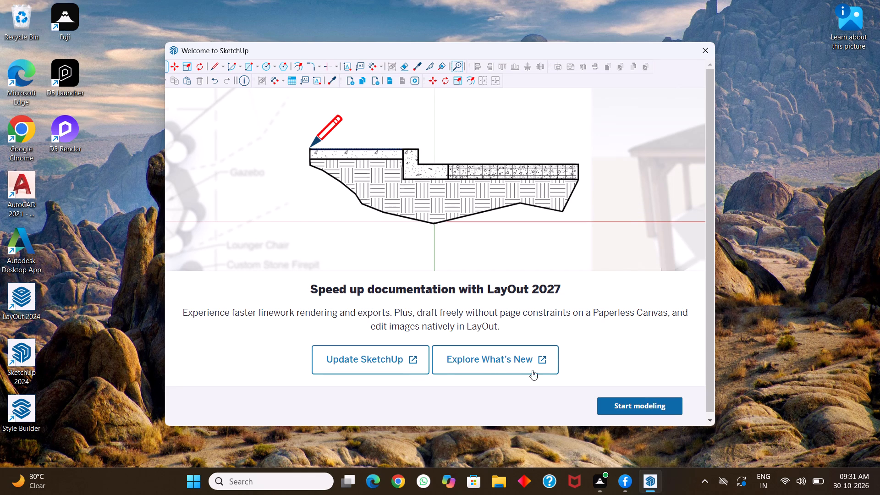
Skip the LayOut 2027 announcement and proceed to the home page with templates and recent files.
click(635, 403)
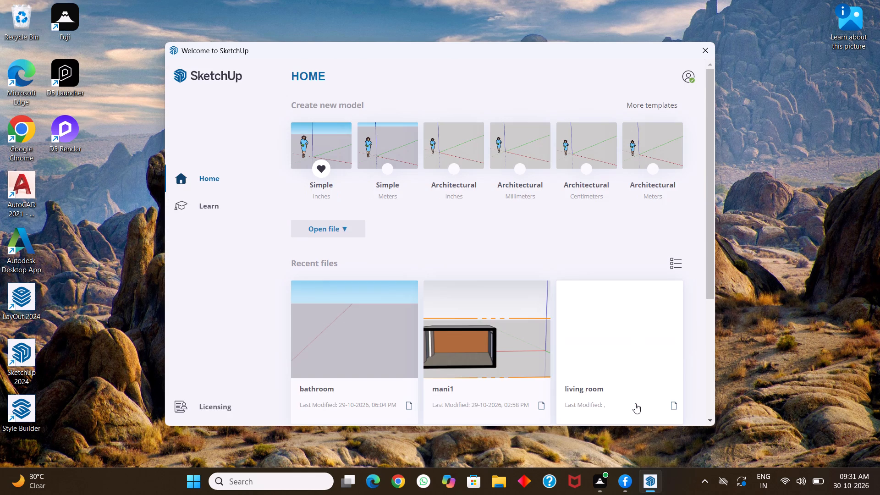
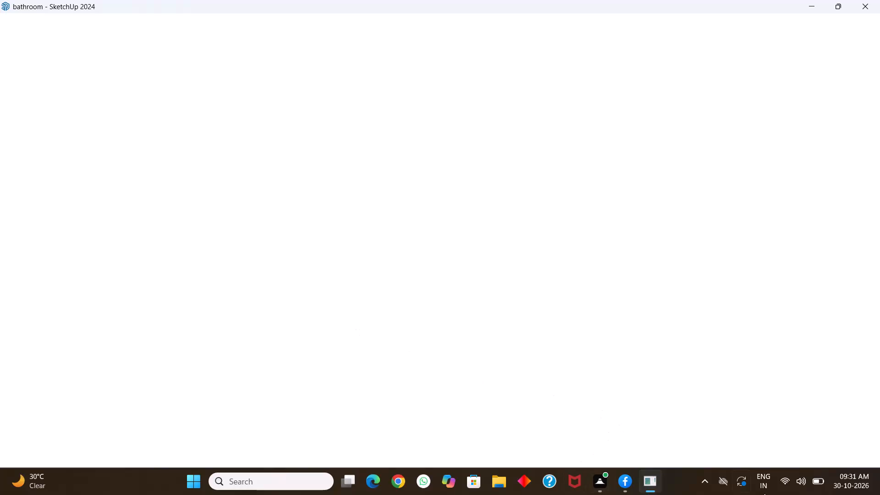
Open Task Manager to deal with the unresponsive SketchUp bathroom window.
right_click(681, 478)
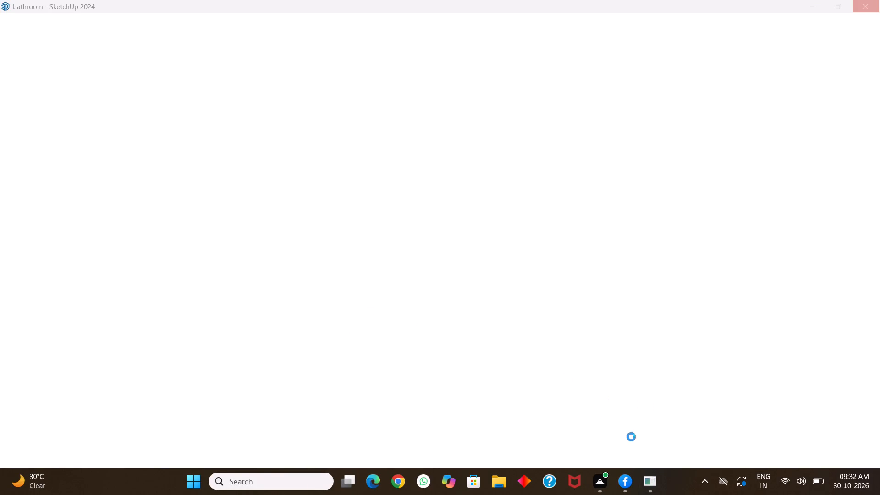
click(675, 478)
right_click(675, 478)
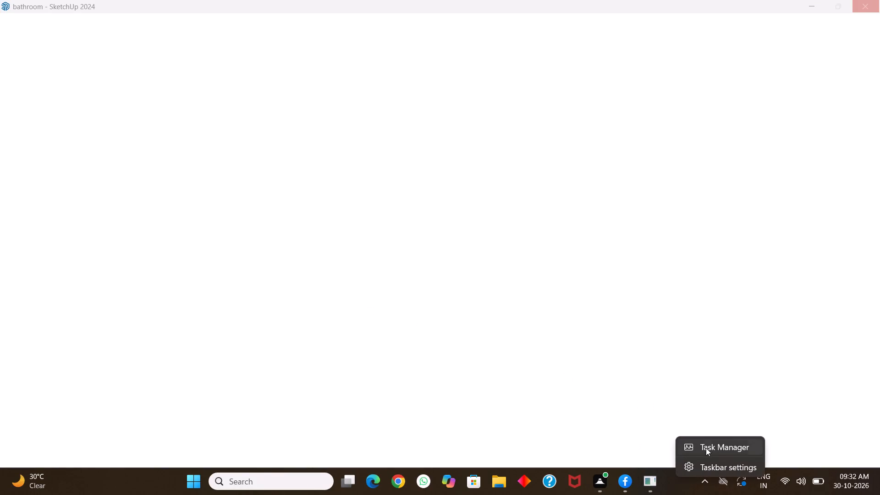
click(709, 445)
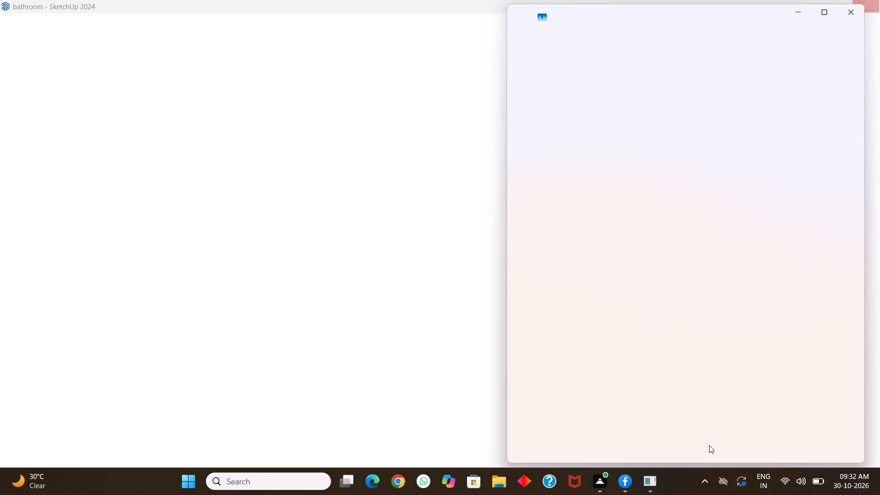
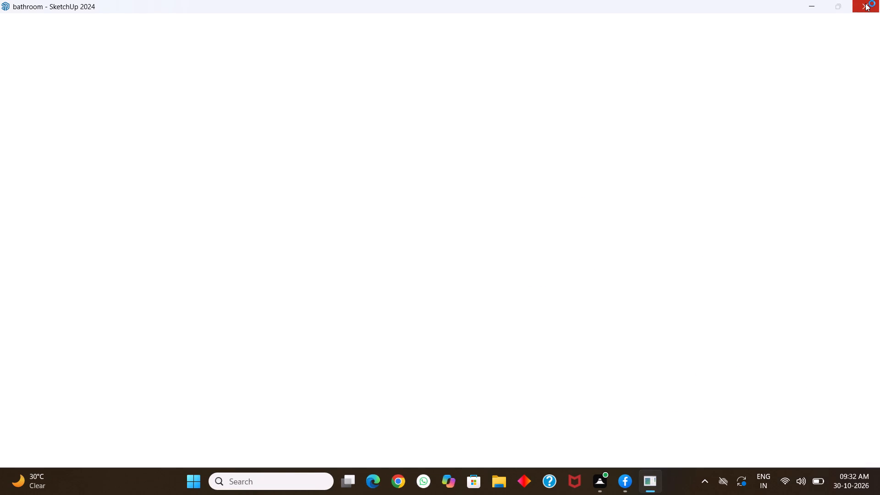
Open Task Manager again to deal with the unresponsive SketchUp bathroom window.
right_click(678, 479)
click(734, 446)
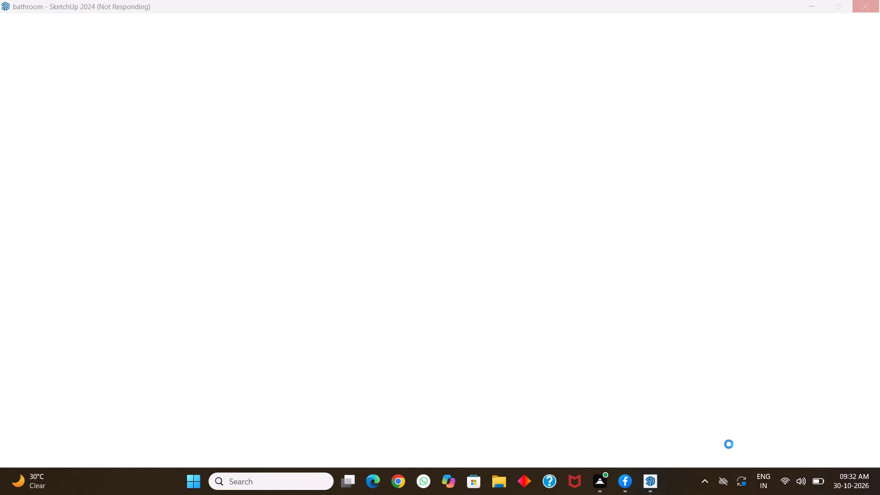
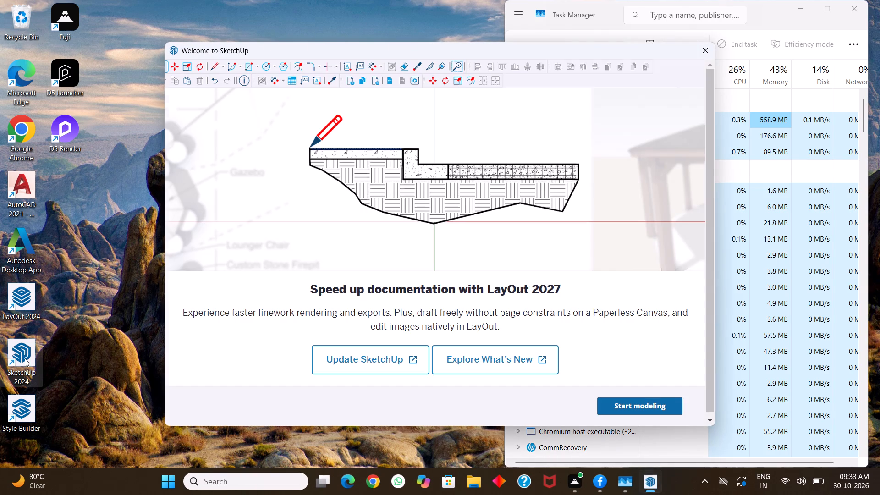
Start modelling from the SketchUp welcome screen and open the recent bathroom file.
click(659, 406)
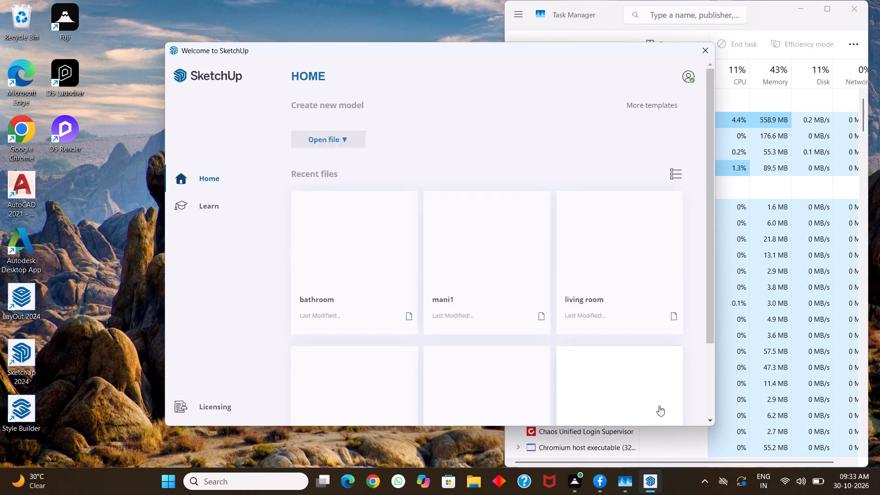
click(397, 348)
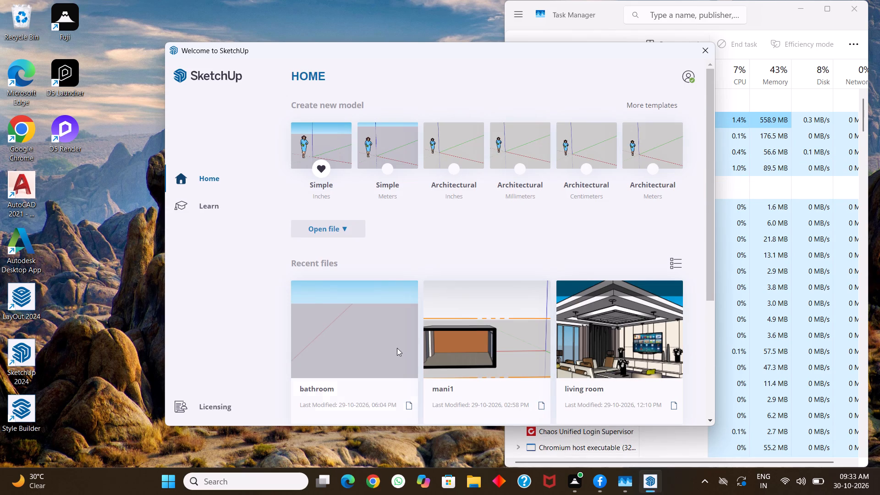
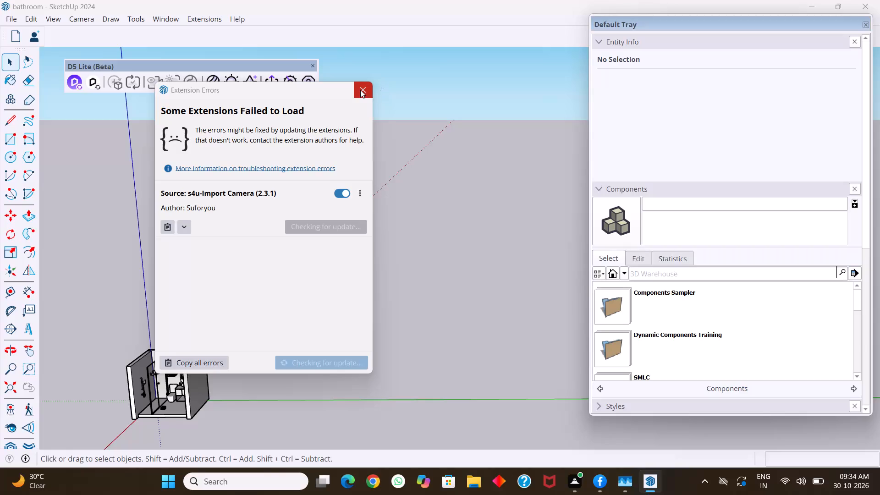
Dismiss the report of extensions that failed to load.
click(360, 90)
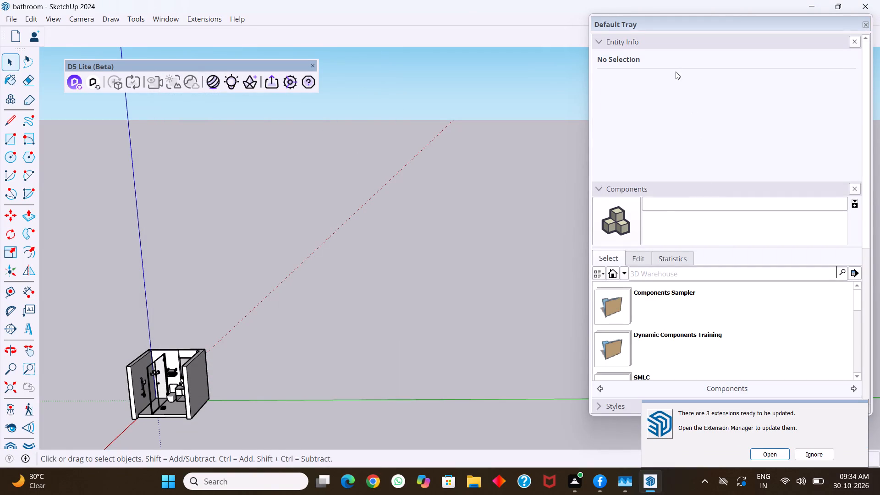
Purge the unused components from the bathroom model and close the Default Tray.
click(626, 272)
click(649, 259)
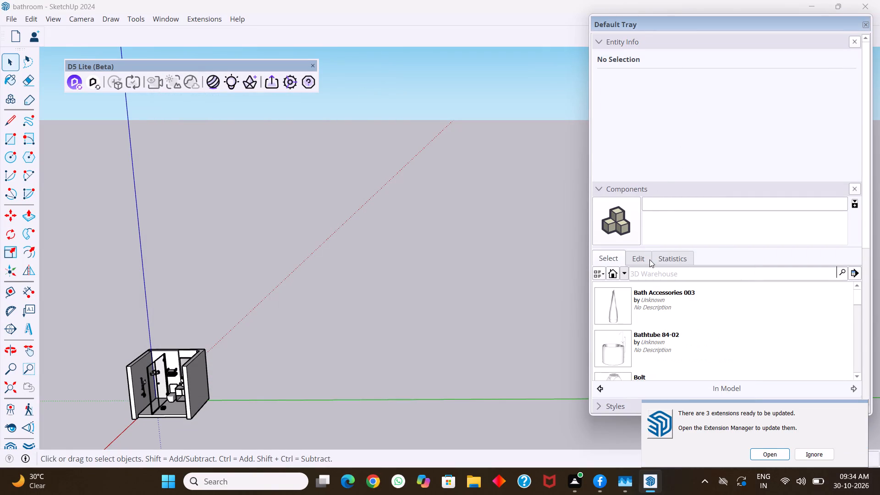
click(854, 274)
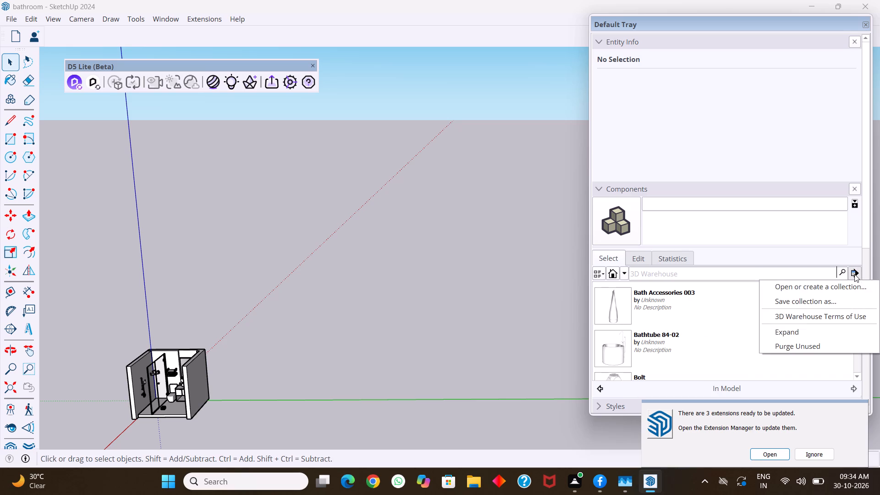
click(806, 345)
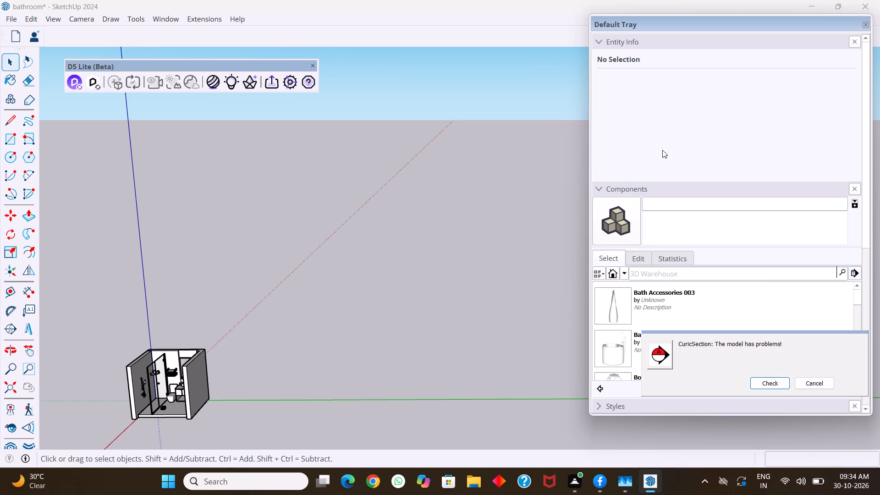
click(866, 24)
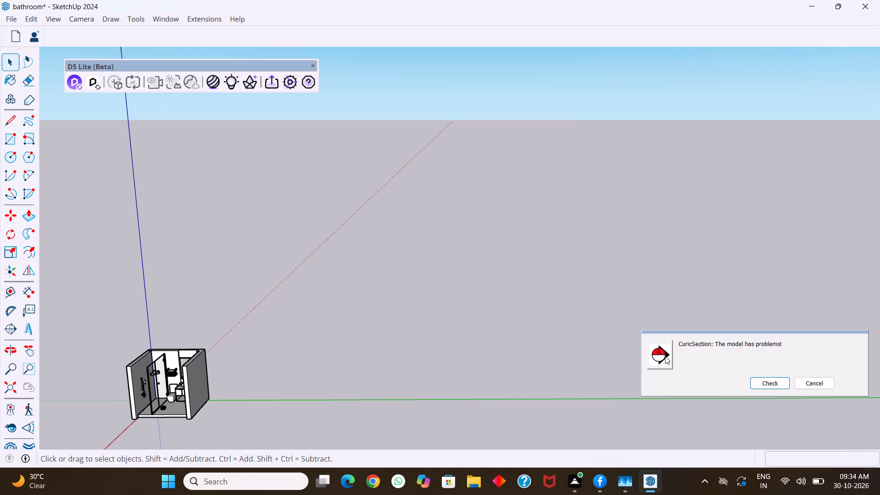
Run the CuricSection check on the model's problems.
click(766, 381)
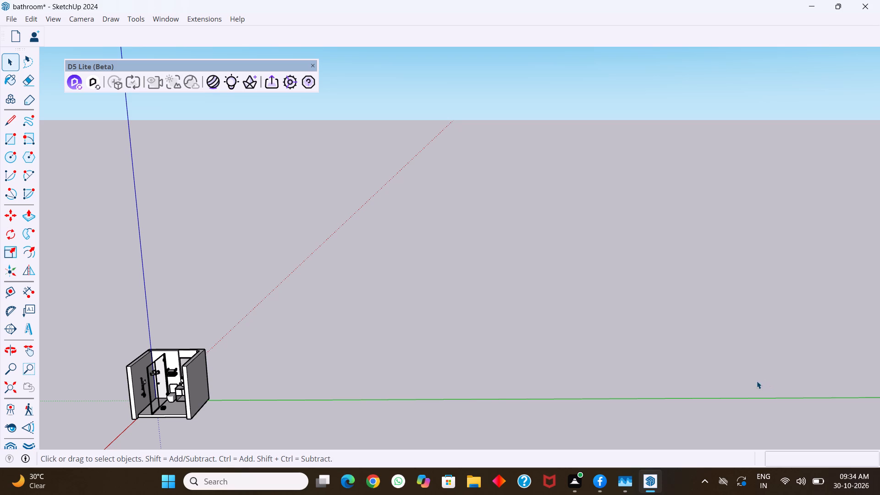
Move the folded towel stack about 7' 10" onto the open shelf beneath the washbasin cabinet and deselect it.
scroll(394, 368, down, 3)
scroll(542, 339, down, 5)
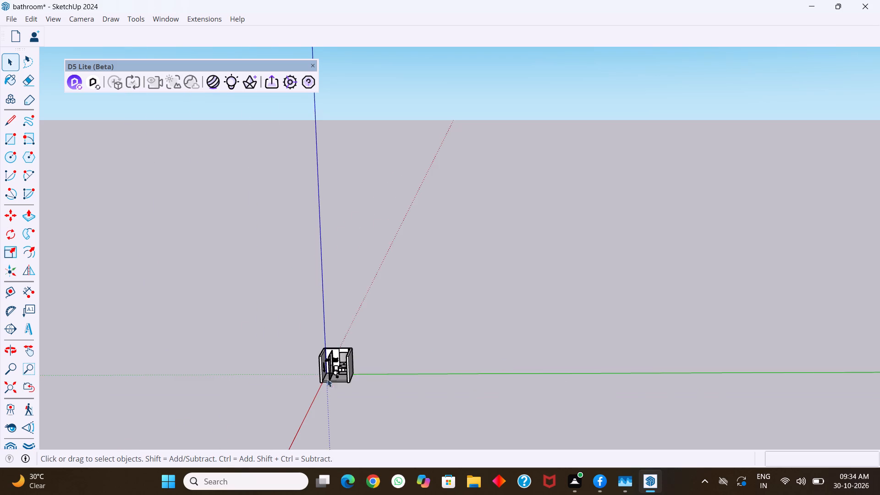
scroll(326, 379, up, 20)
scroll(326, 379, up, 1)
middle_drag(350, 379, 357, 374)
scroll(351, 379, up, 1)
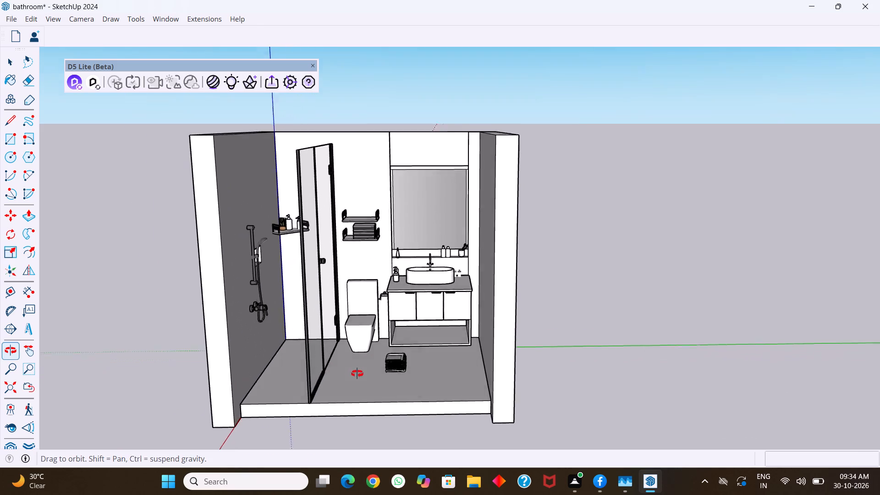
middle_drag(357, 374, 376, 341)
scroll(378, 342, up, 3)
scroll(440, 326, up, 6)
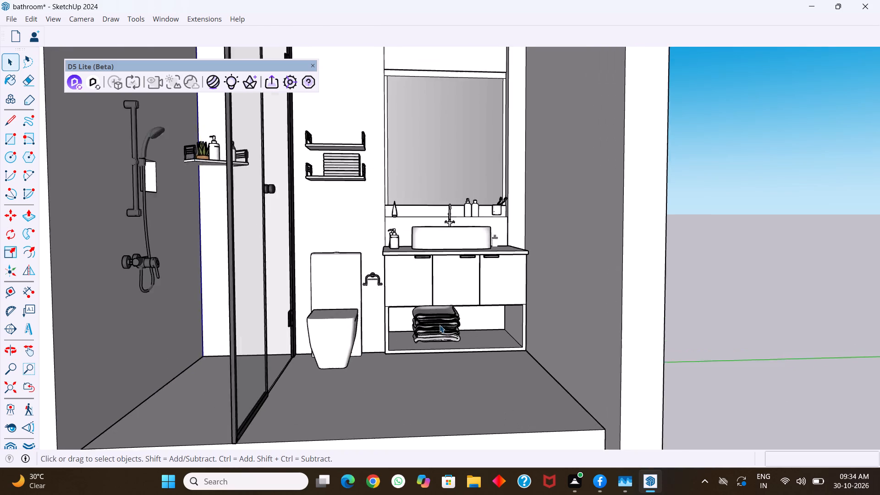
scroll(440, 325, up, 8)
click(440, 327)
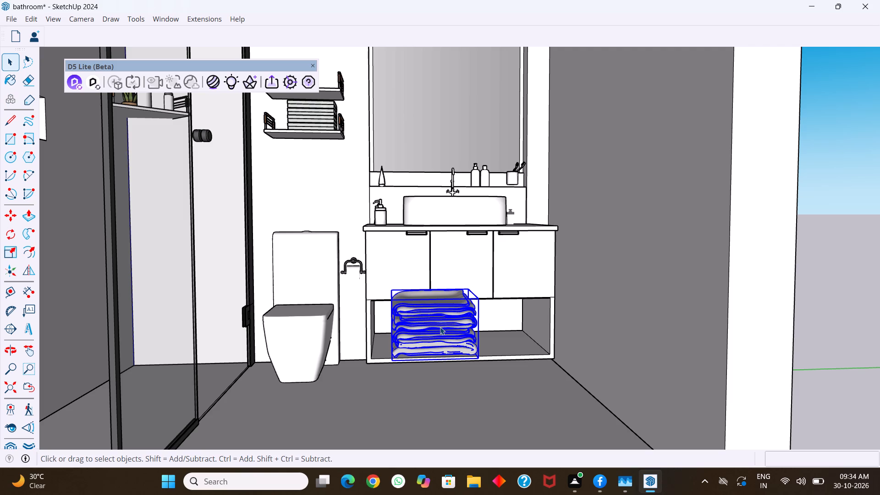
key(m)
scroll(479, 360, up, 2)
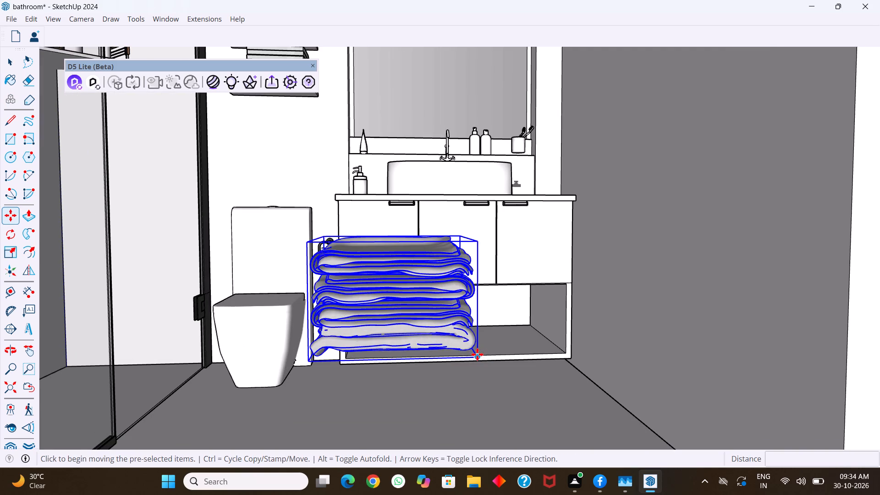
click(477, 354)
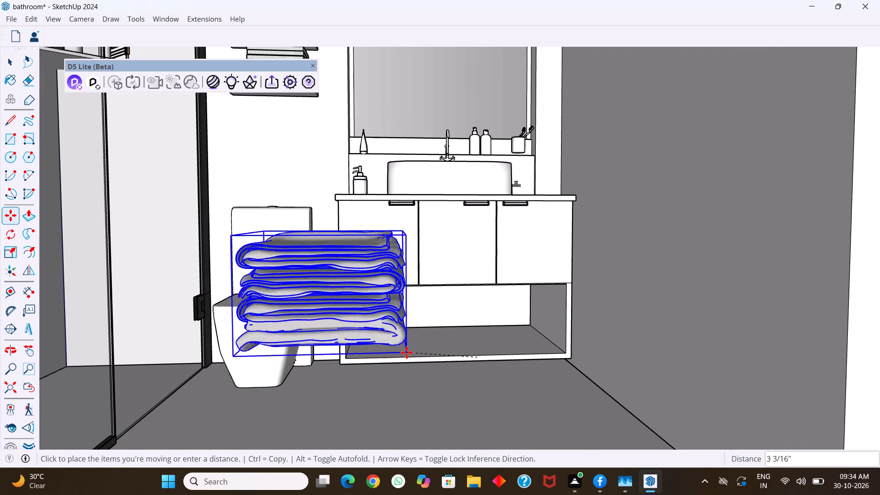
click(405, 350)
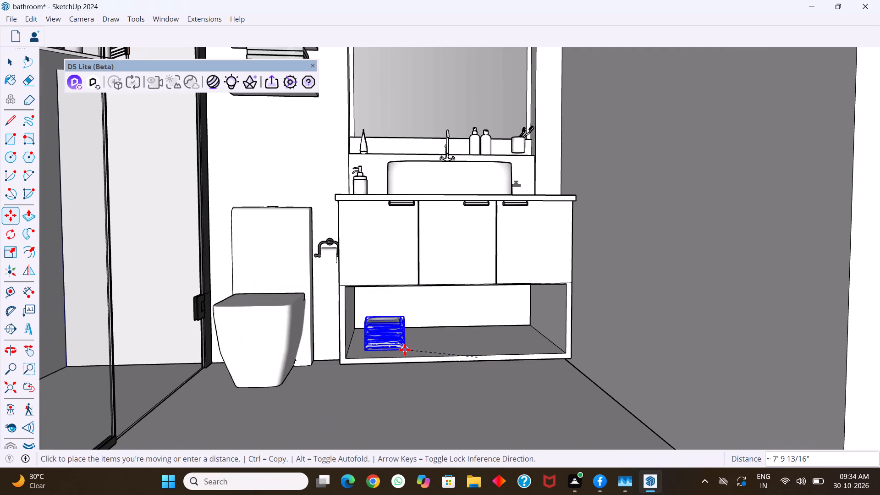
key(space)
scroll(398, 376, down, 2)
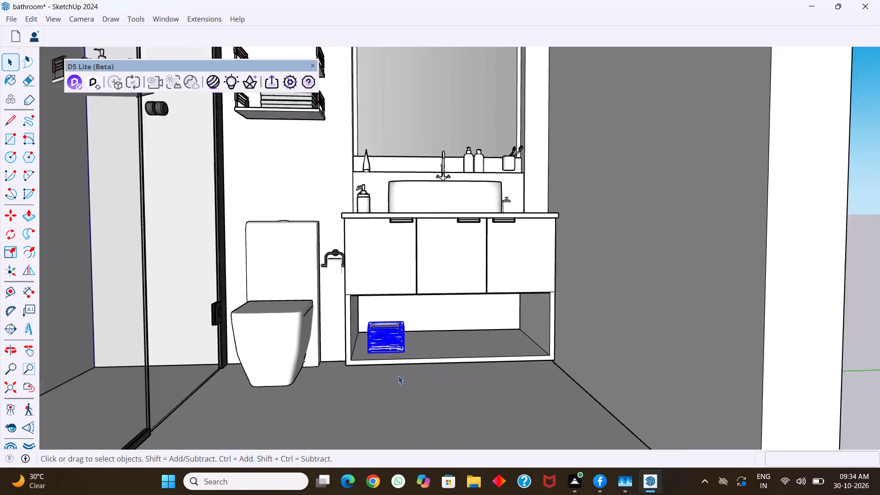
scroll(398, 376, down, 2)
click(405, 379)
click(717, 382)
scroll(376, 347, up, 3)
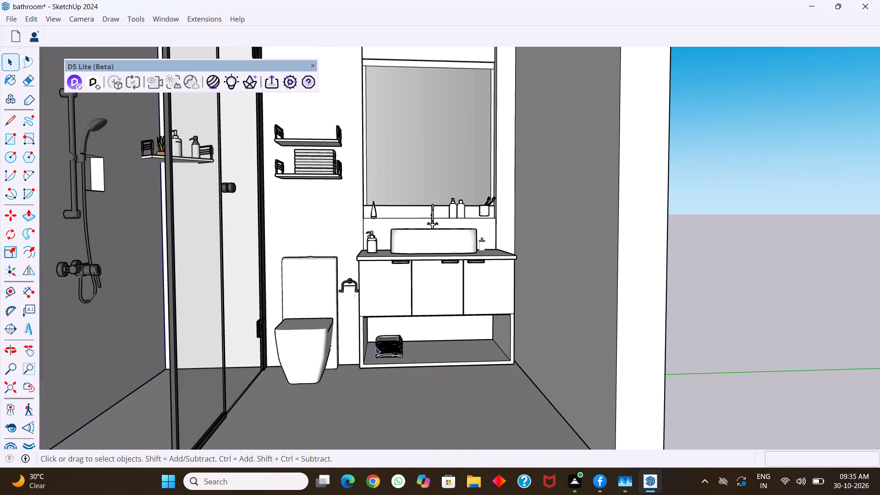
scroll(375, 347, up, 4)
scroll(392, 352, down, 12)
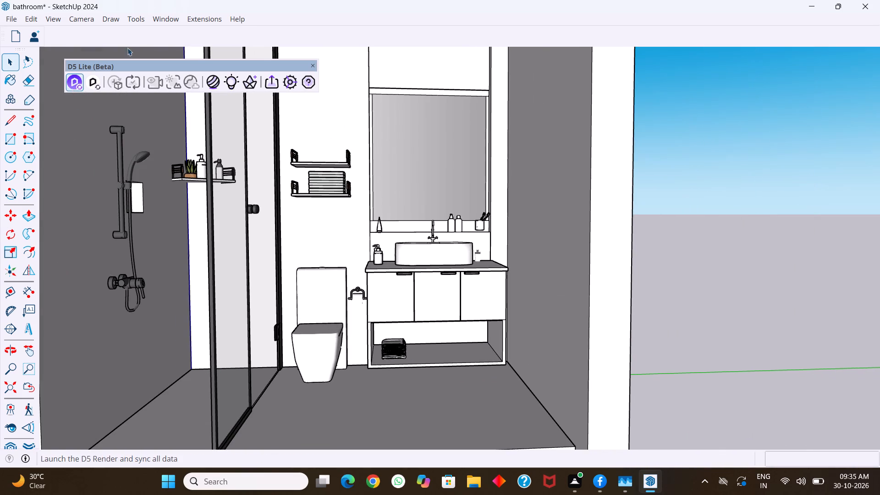
Search the 3D Warehouse models for "towel".
click(170, 19)
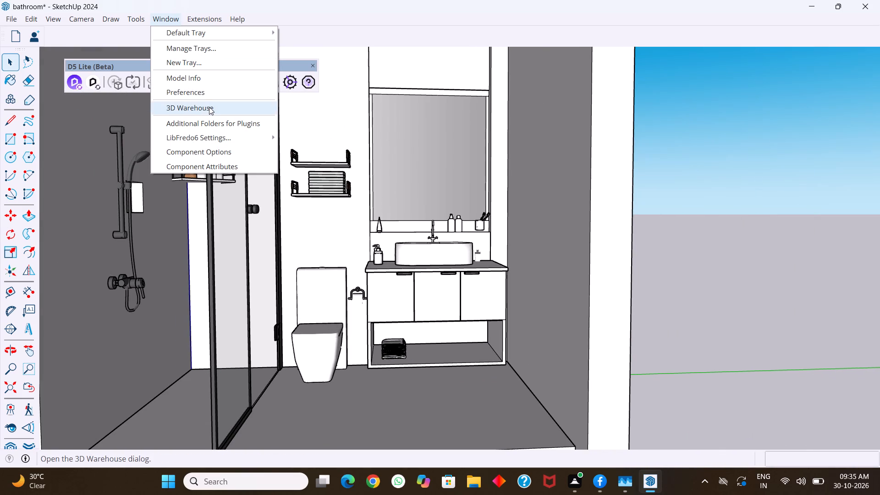
click(209, 107)
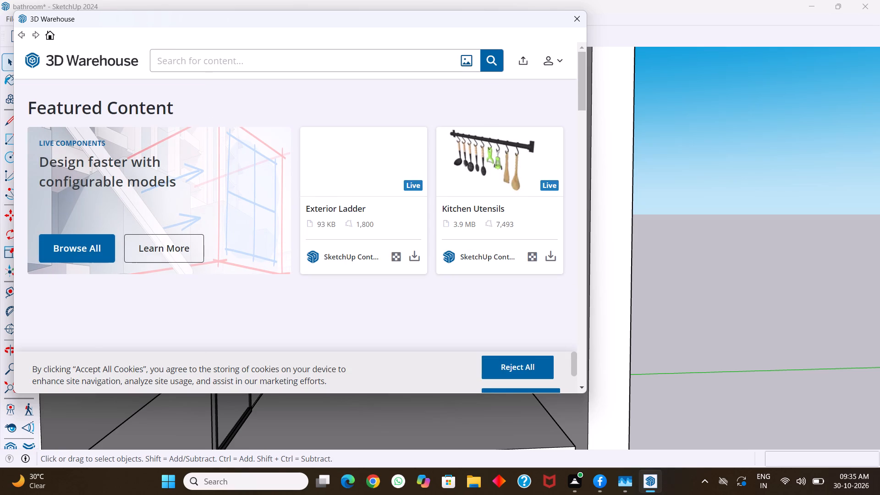
click(207, 62)
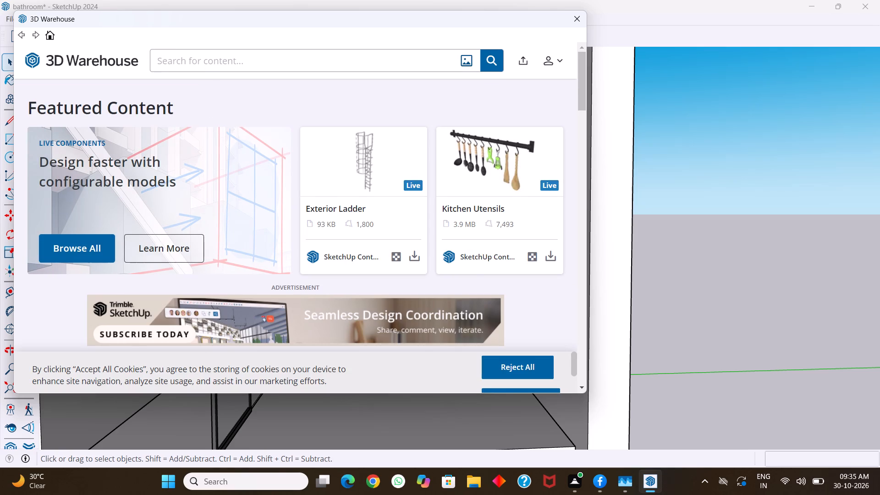
text(to)
text(wel)
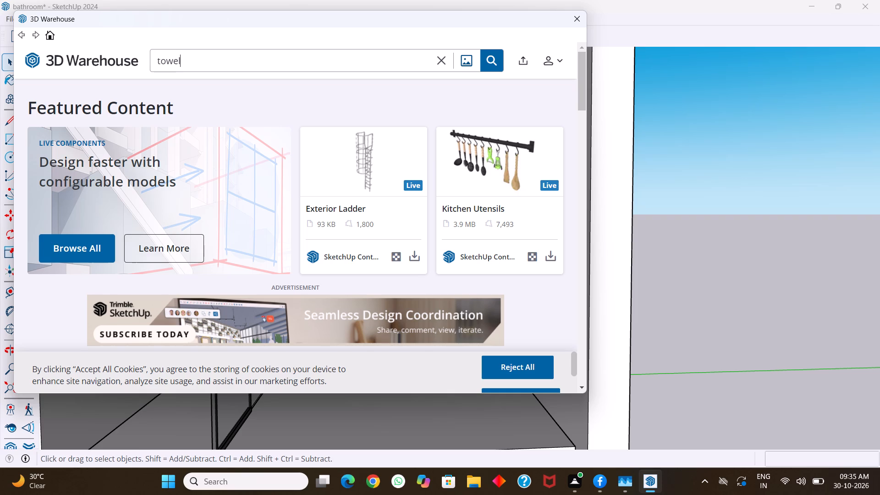
key(Return)
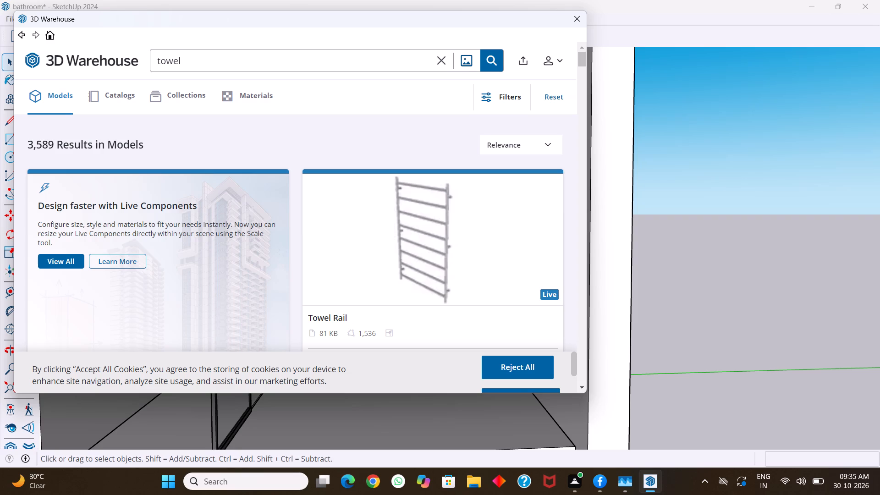
Find the 1.1 MB "Towels" model of a folded white stack, load it into the model and place it at the washbasin cabinet's open shelf.
scroll(207, 62, down, 2)
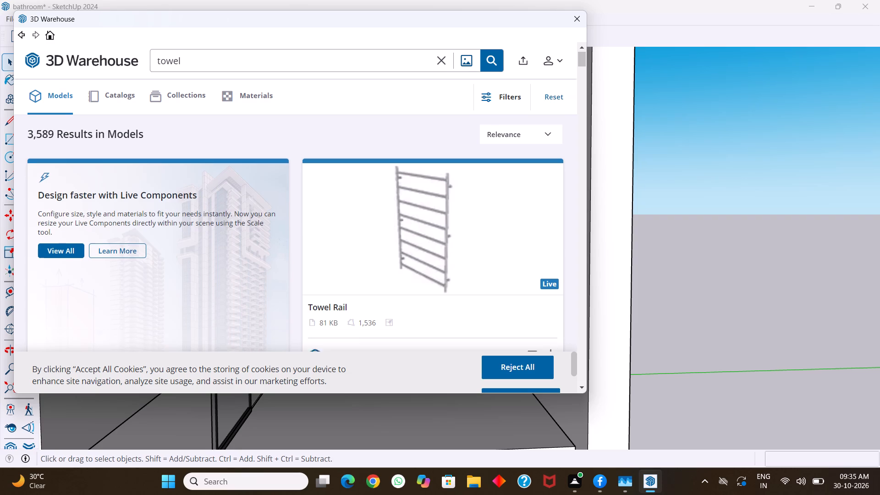
scroll(207, 66, down, 2)
scroll(286, 221, down, 6)
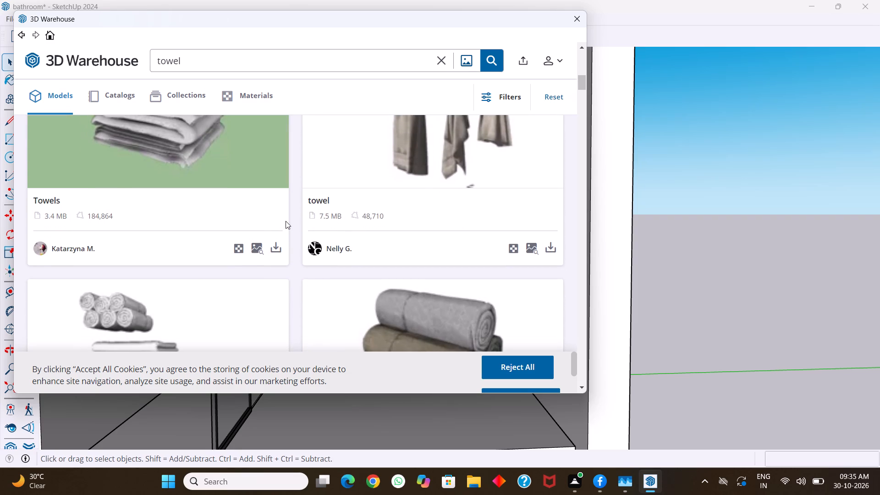
scroll(286, 220, down, 7)
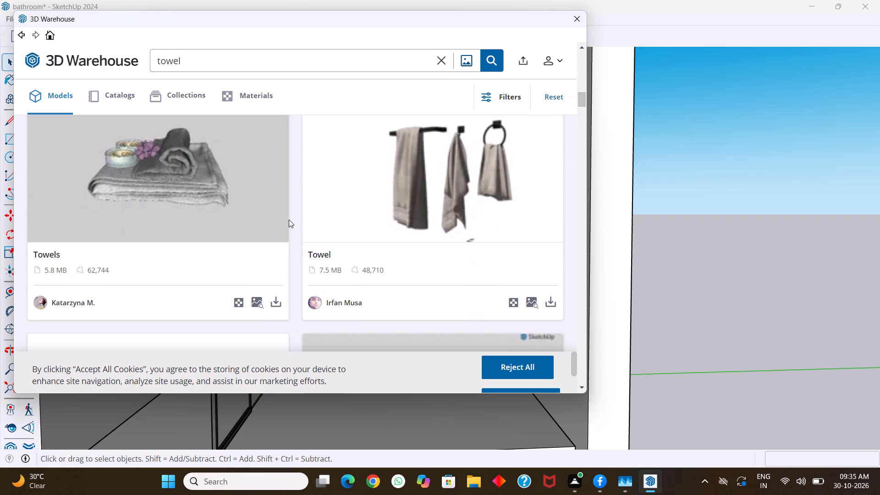
scroll(289, 220, down, 4)
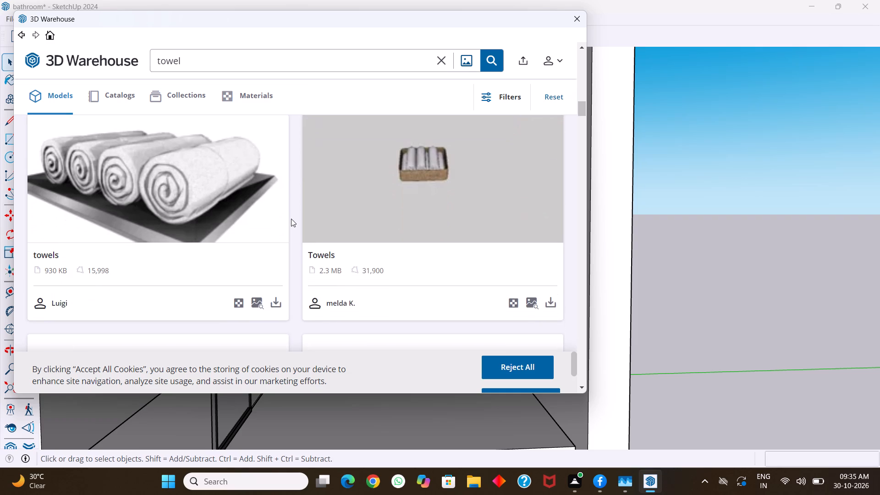
scroll(291, 214, down, 8)
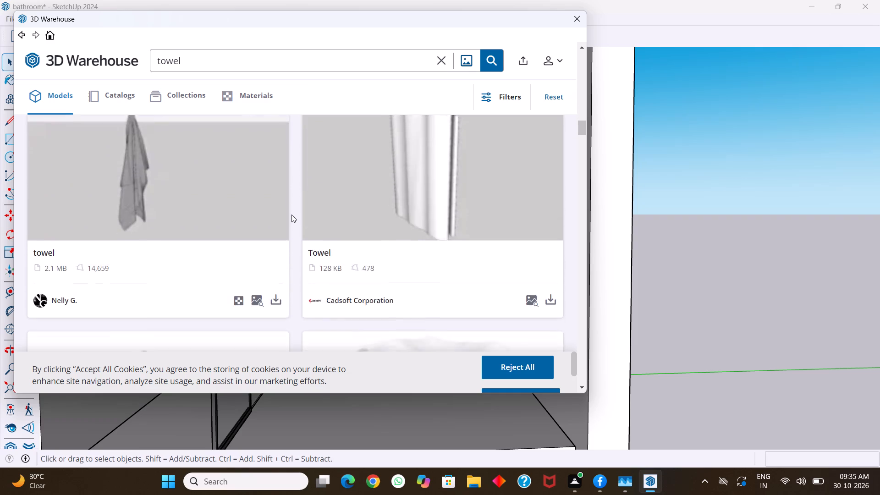
scroll(291, 214, down, 11)
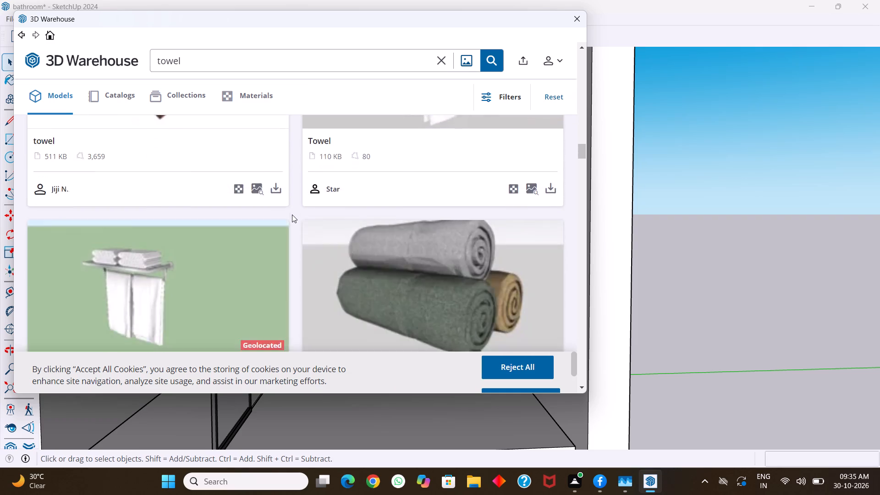
scroll(292, 214, down, 9)
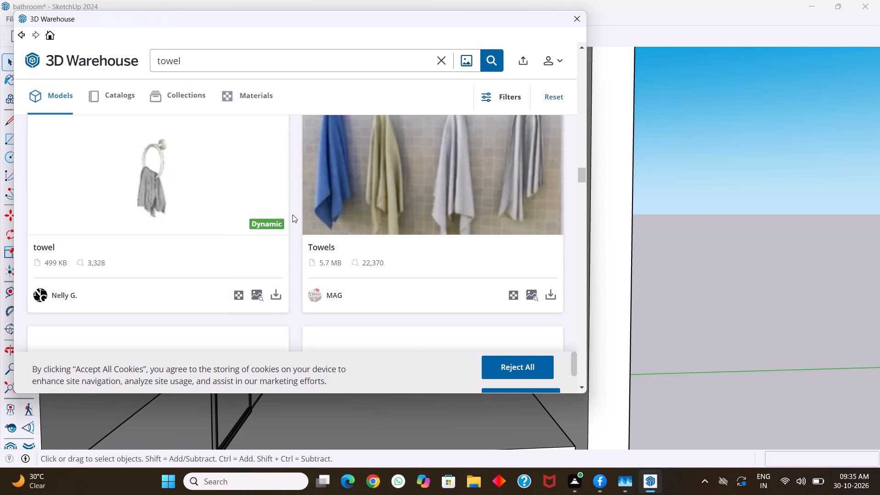
scroll(292, 214, down, 10)
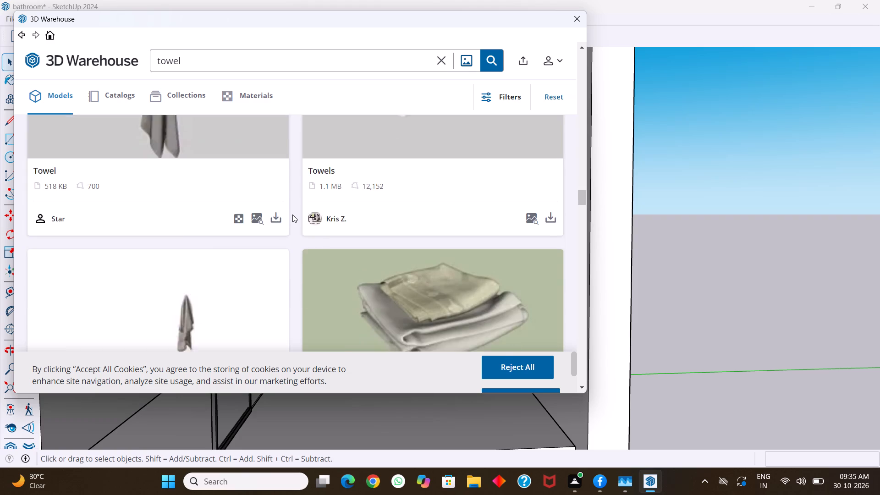
scroll(292, 214, down, 2)
scroll(292, 214, up, 4)
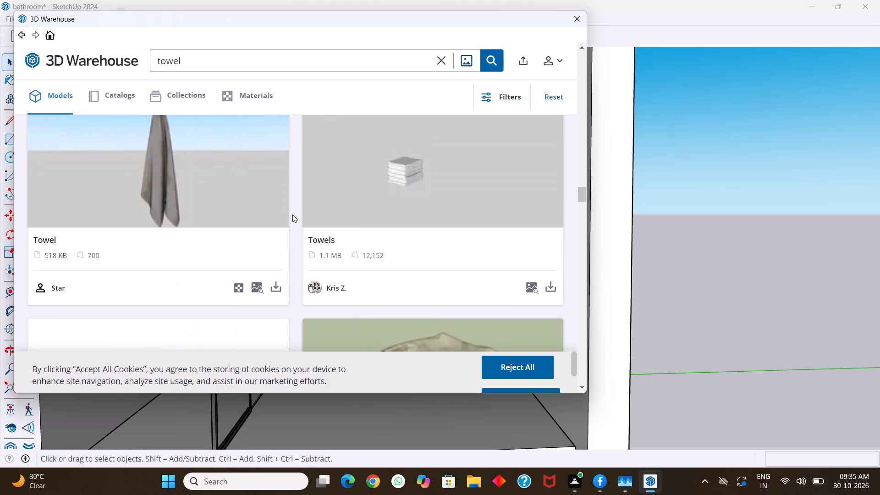
click(552, 285)
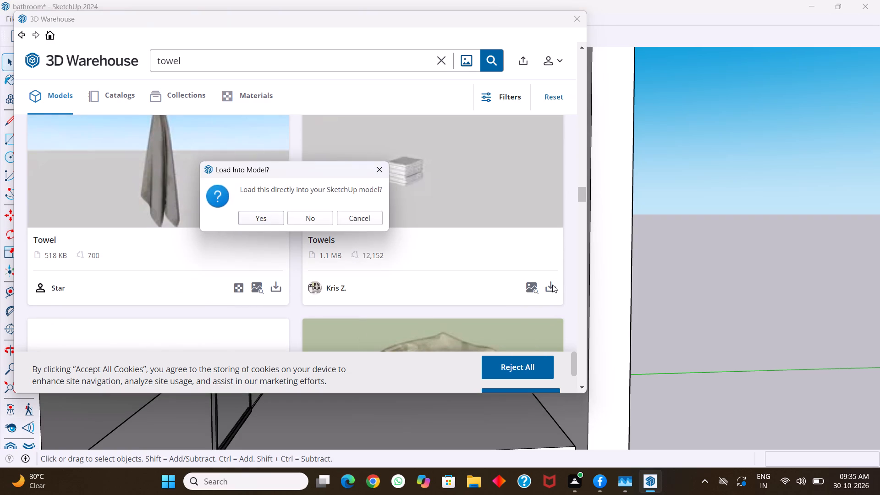
click(268, 219)
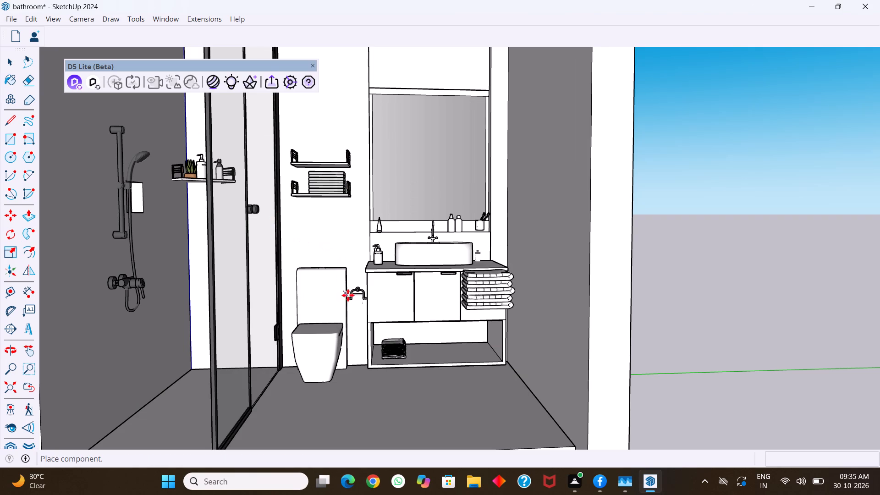
click(324, 333)
Explode the toilet component and make its loose geometry into a group.
right_click(324, 333)
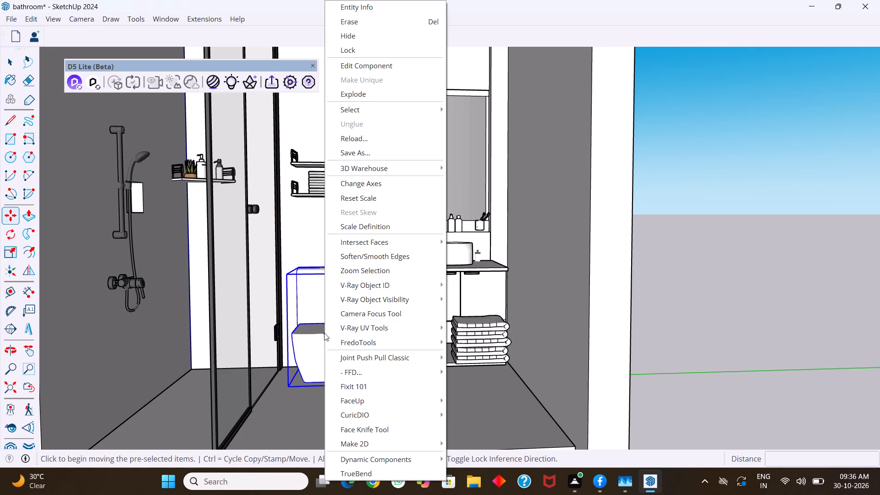
click(384, 89)
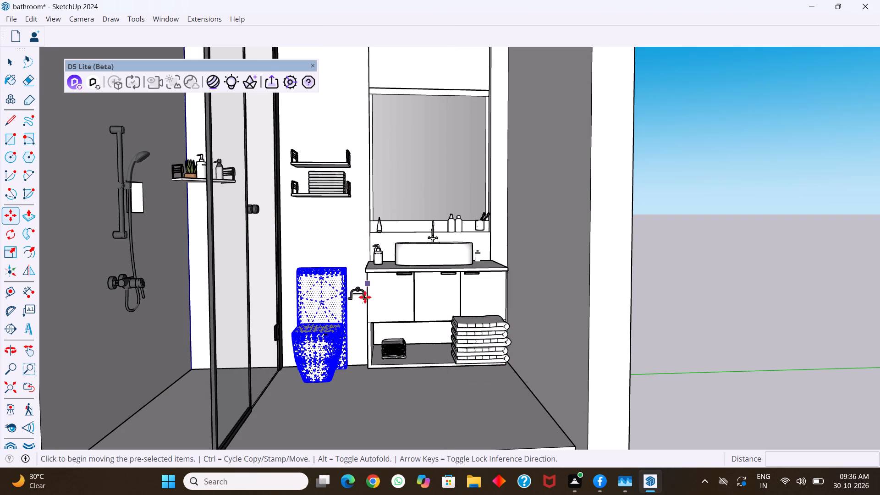
right_click(332, 335)
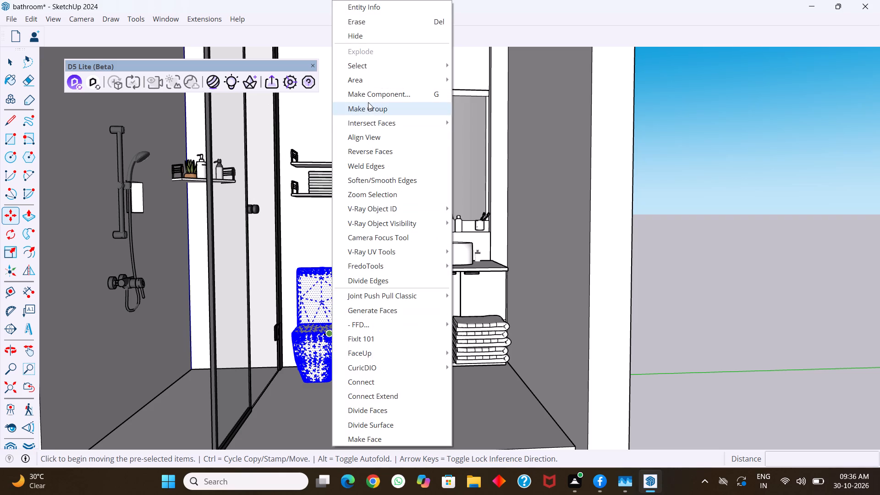
click(373, 111)
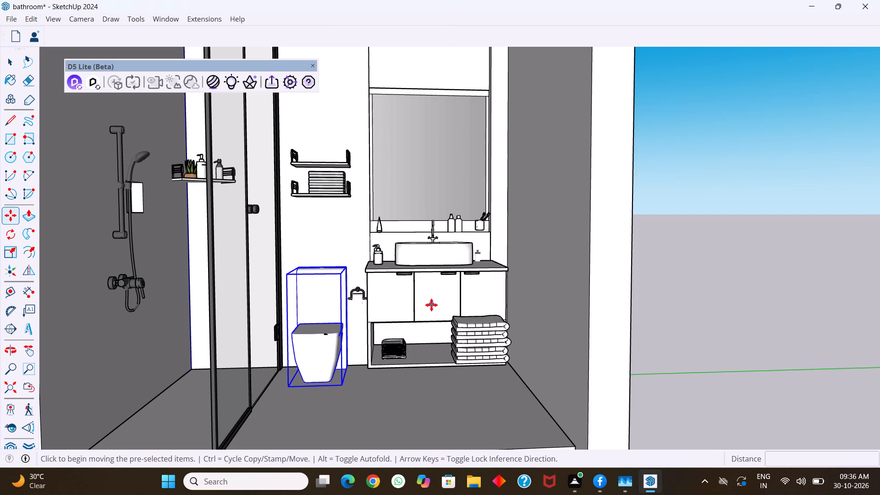
Explode the newly placed white folded towel component at the washbasin cabinet.
key(space)
click(468, 339)
right_click(468, 339)
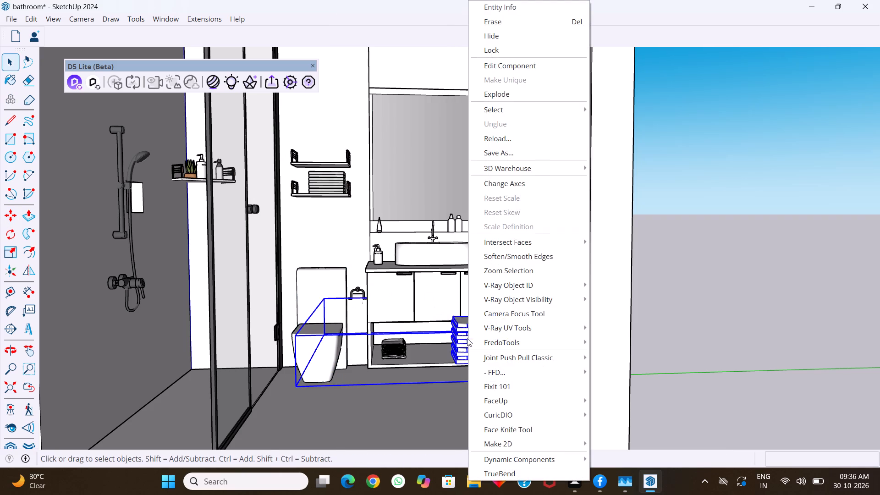
click(495, 93)
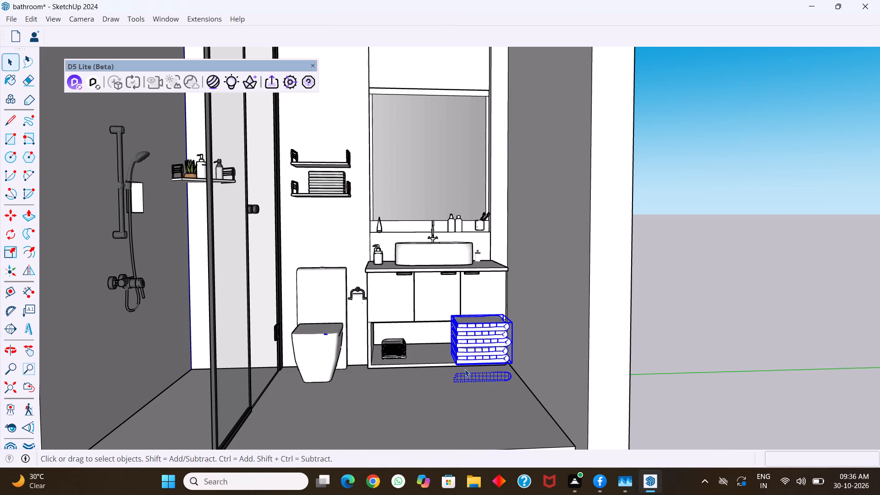
Move the white folded towel stack about 4' 6 5/8" onto the cabinet's open shelf beside the dark towels and deselect it.
click(476, 353)
key(m)
scroll(514, 357, up, 10)
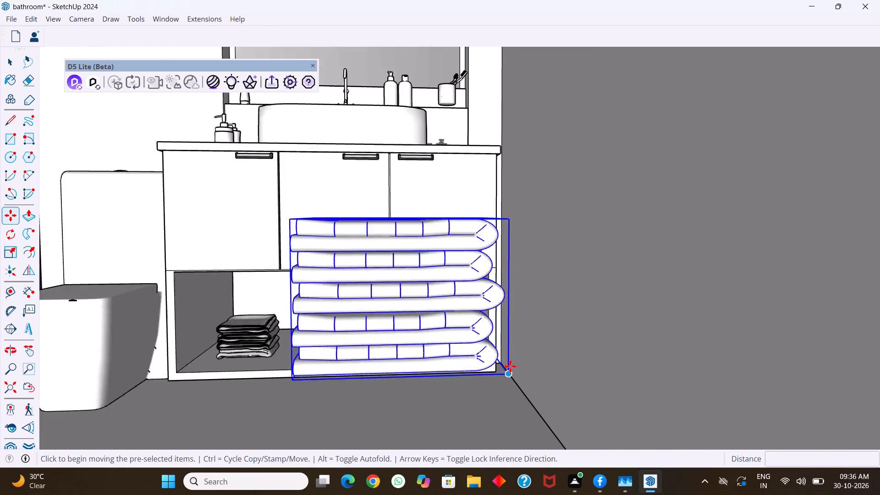
scroll(510, 366, up, 1)
click(505, 380)
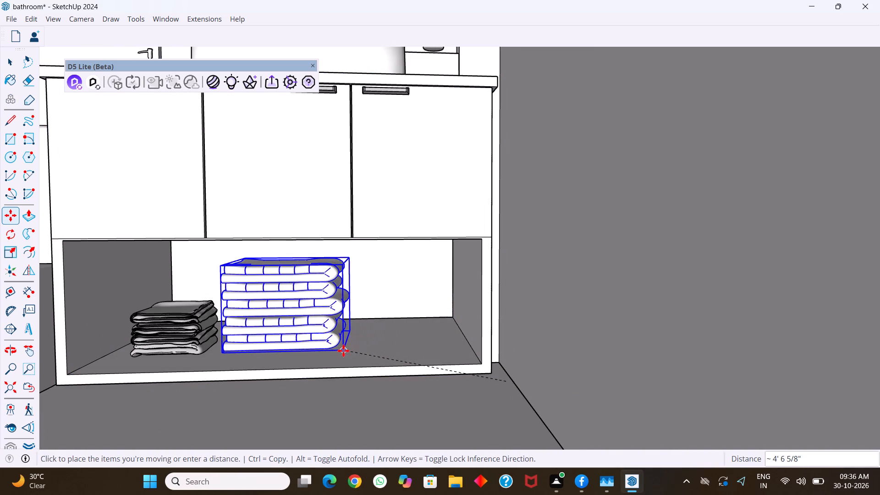
click(343, 351)
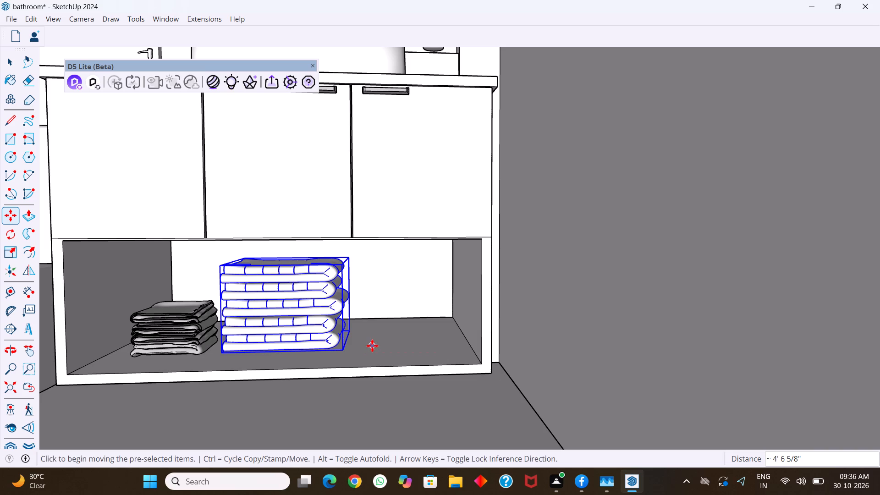
key(Escape)
scroll(373, 346, down, 7)
key(space)
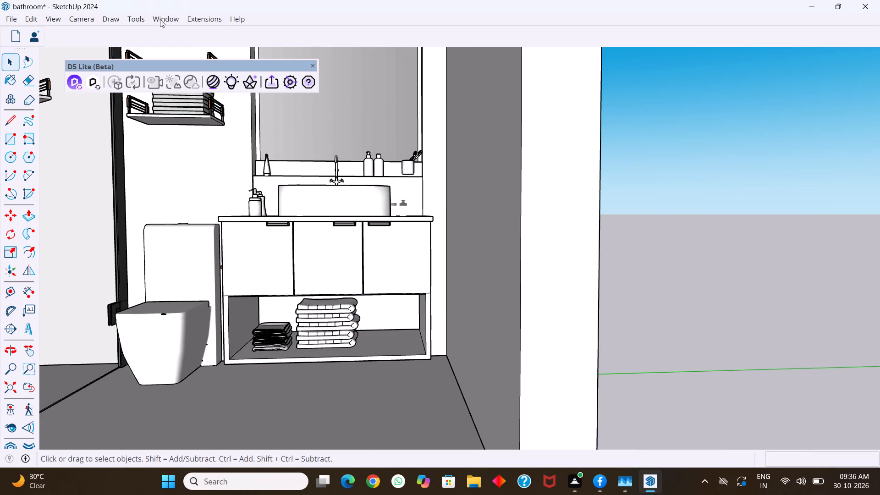
Find the 696 KB "Folded Towels" model with wicker baskets in the 3D Warehouse, load it and place it on the ground outside the bathroom.
click(166, 20)
click(220, 109)
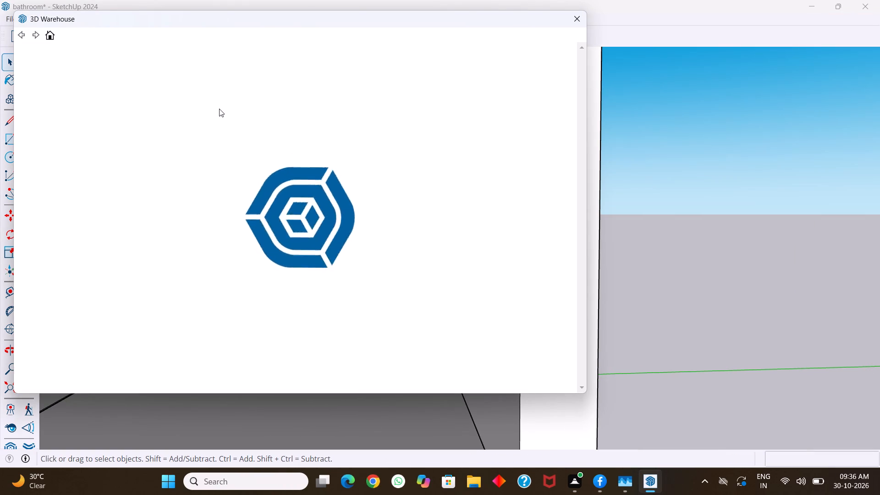
scroll(319, 198, down, 6)
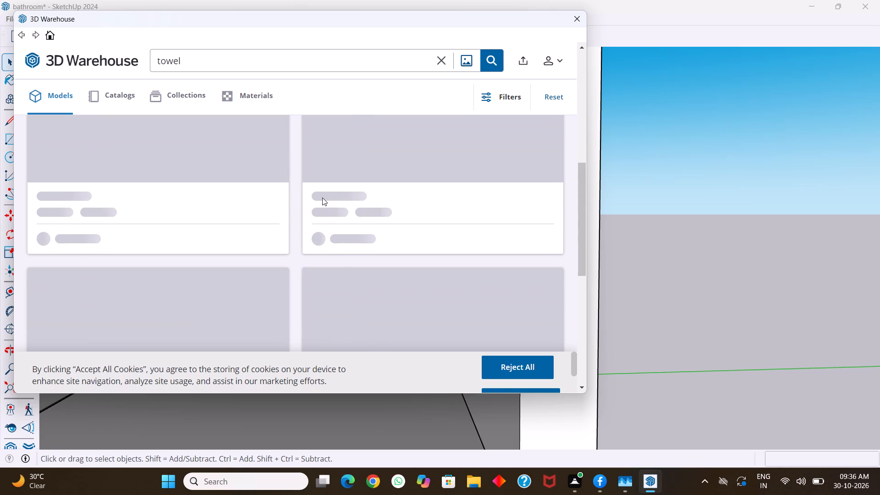
scroll(323, 198, down, 7)
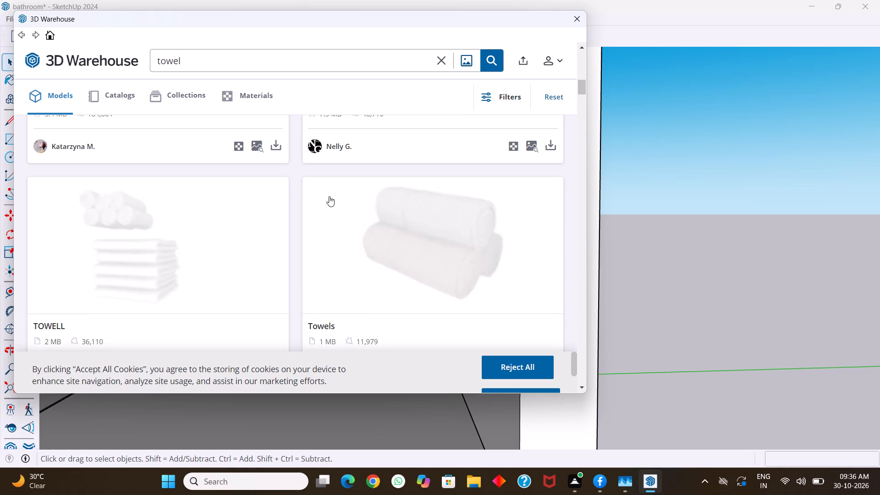
scroll(330, 196, down, 9)
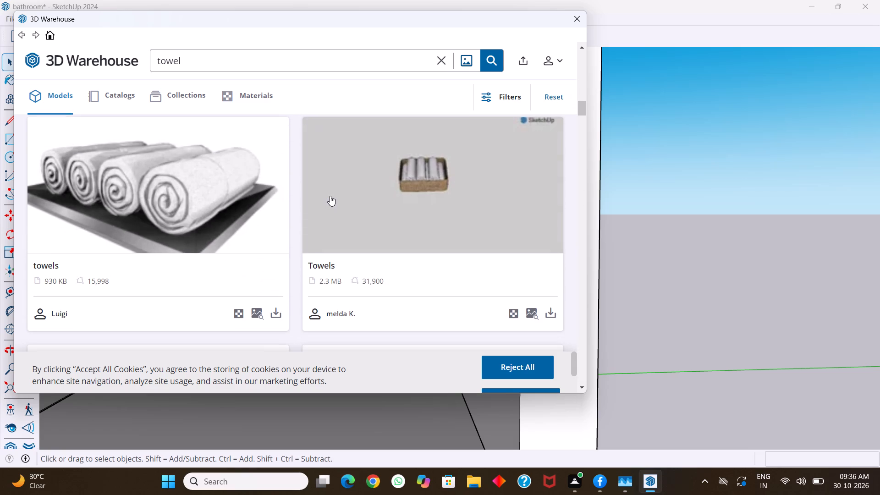
scroll(330, 196, down, 13)
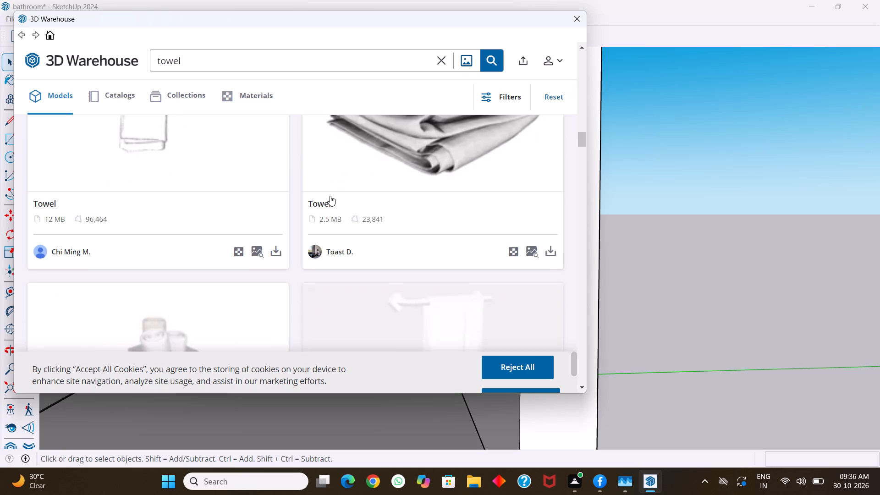
scroll(330, 196, down, 15)
scroll(330, 196, down, 7)
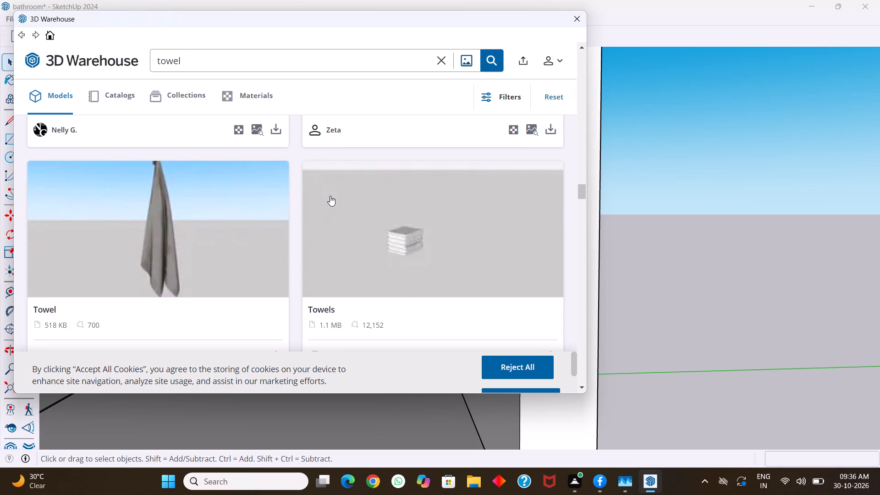
scroll(330, 196, down, 20)
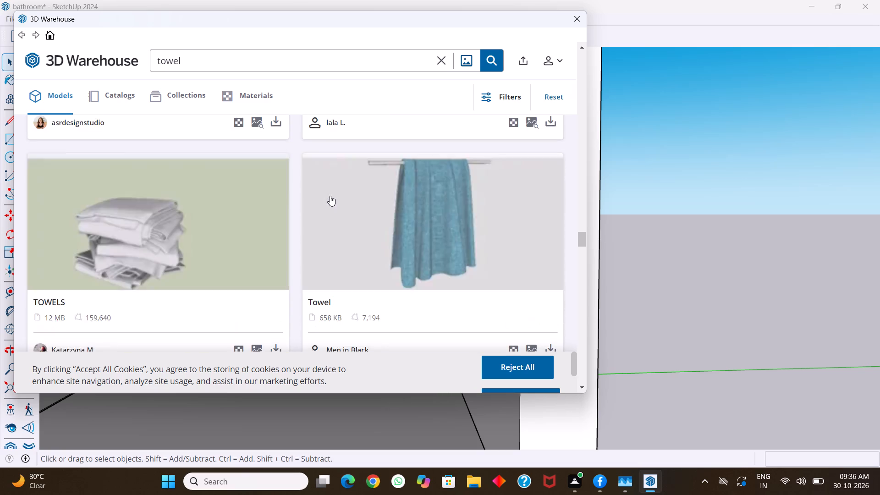
scroll(330, 196, up, 4)
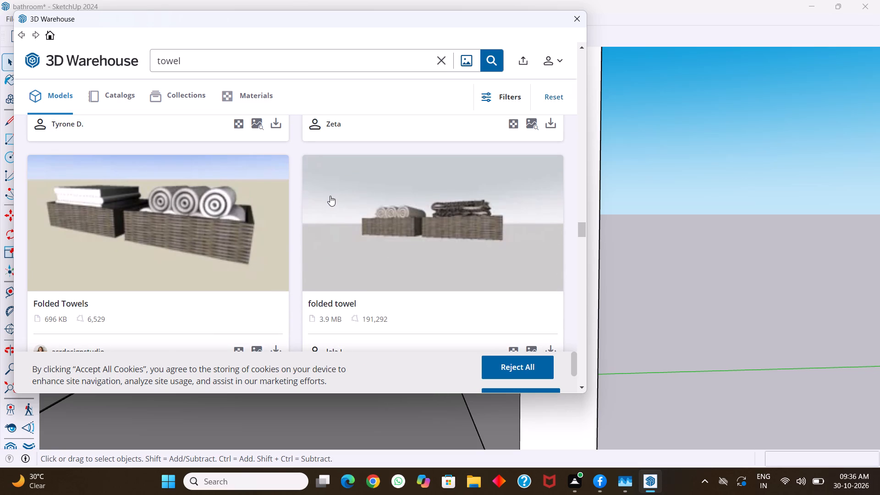
scroll(330, 196, down, 5)
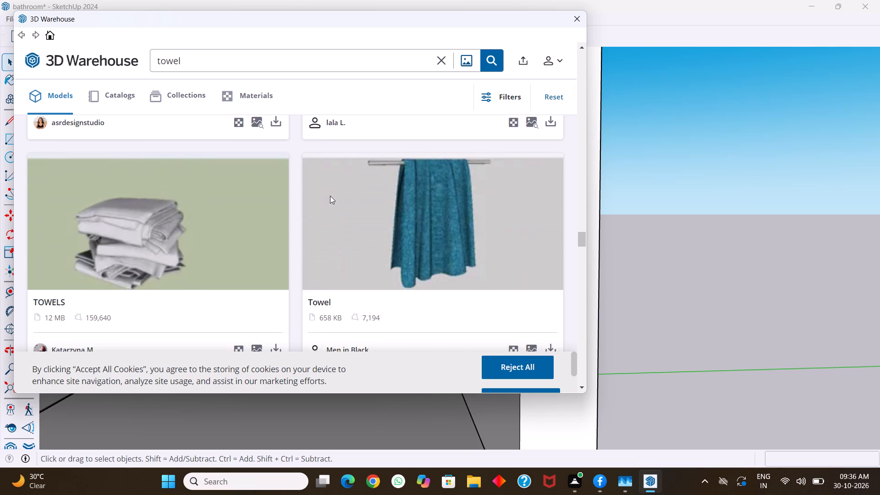
scroll(330, 196, down, 7)
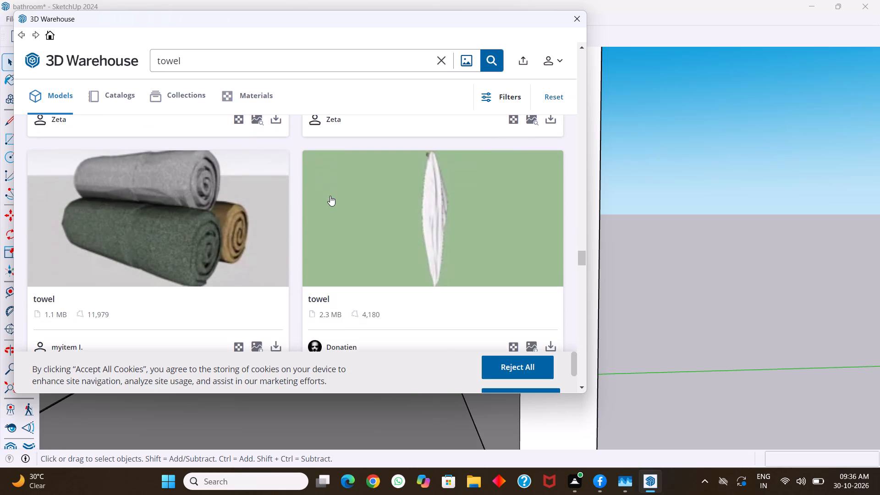
scroll(330, 196, down, 11)
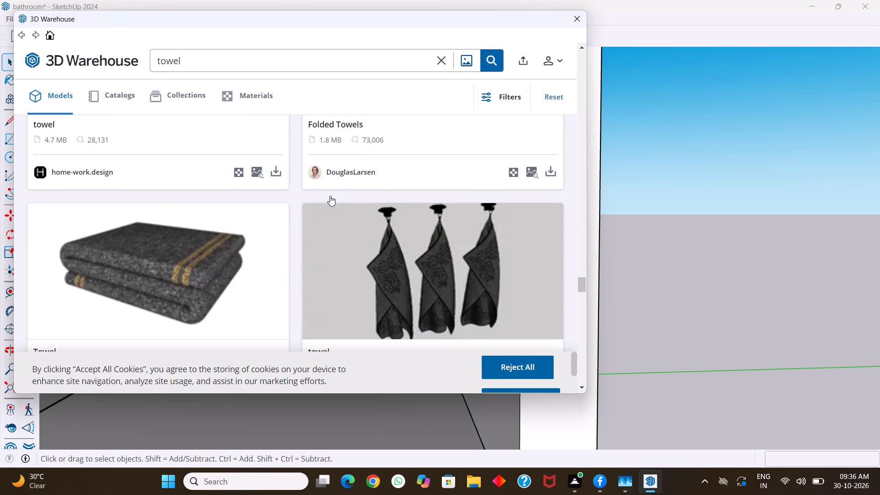
scroll(330, 196, down, 10)
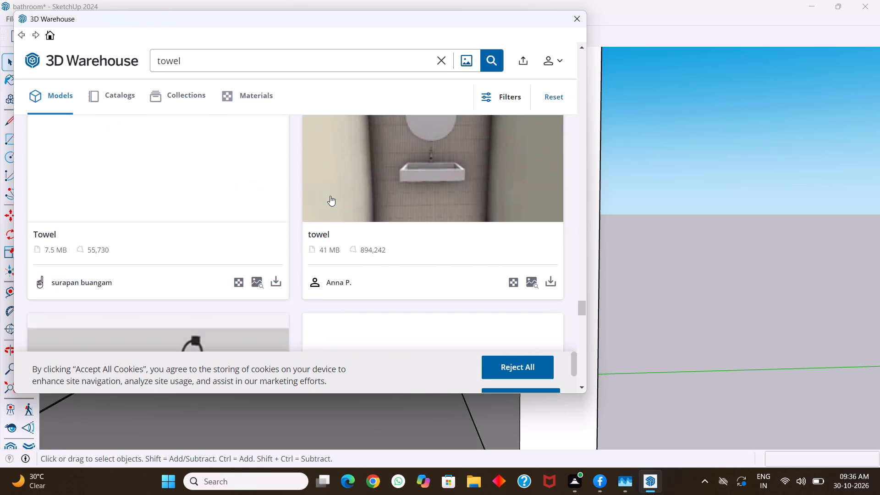
scroll(330, 196, down, 4)
scroll(330, 196, up, 9)
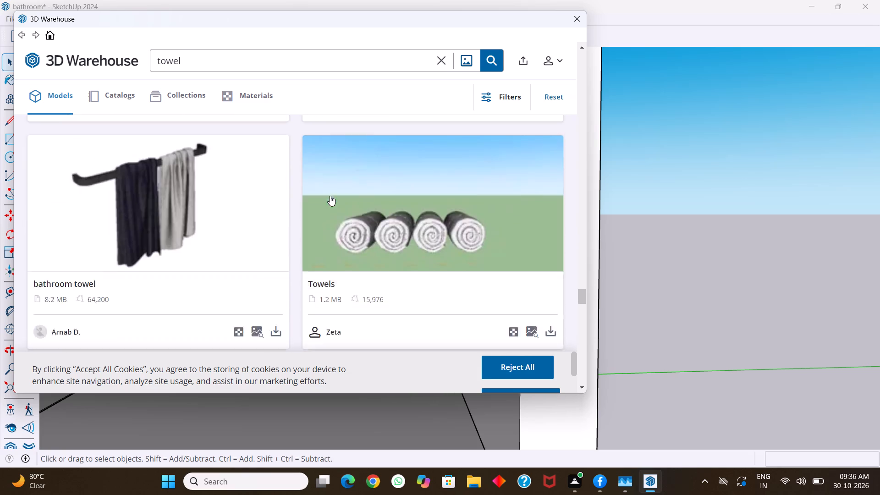
scroll(330, 196, up, 19)
scroll(330, 196, up, 4)
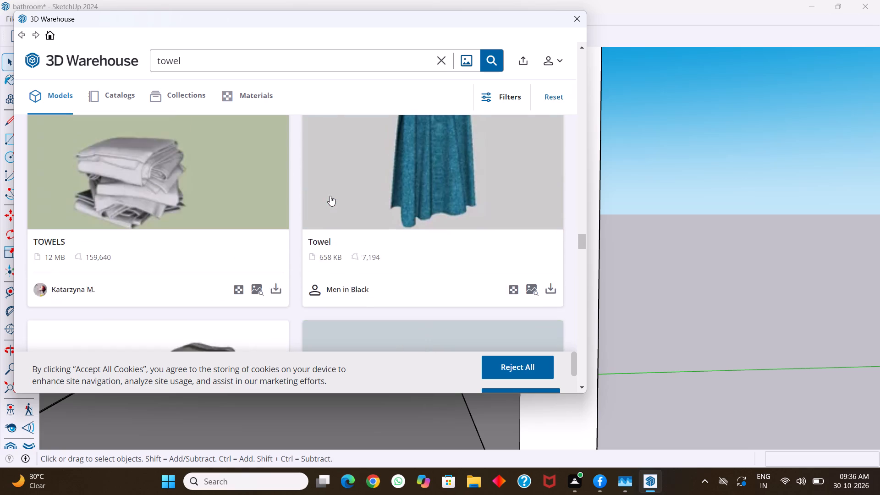
scroll(330, 196, up, 6)
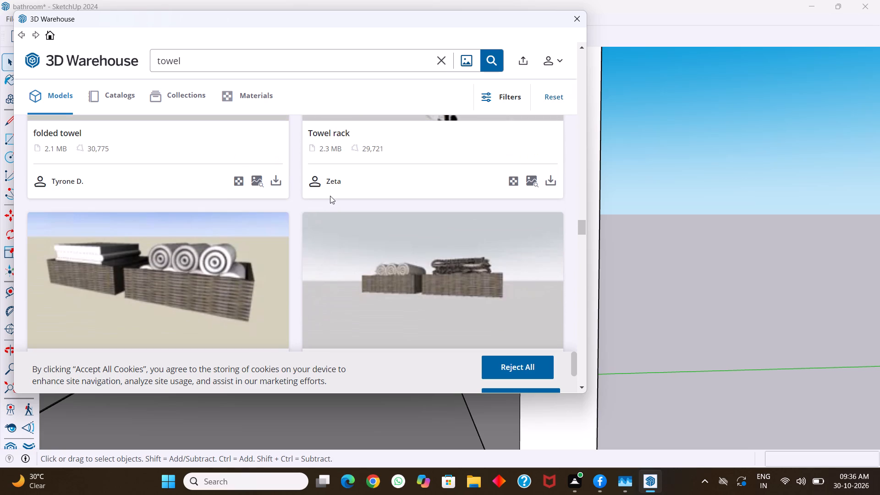
scroll(330, 196, down, 3)
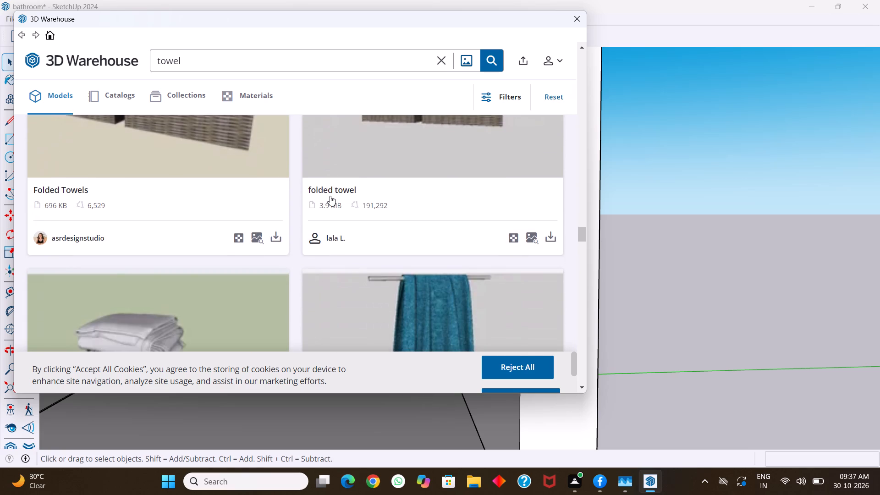
click(274, 234)
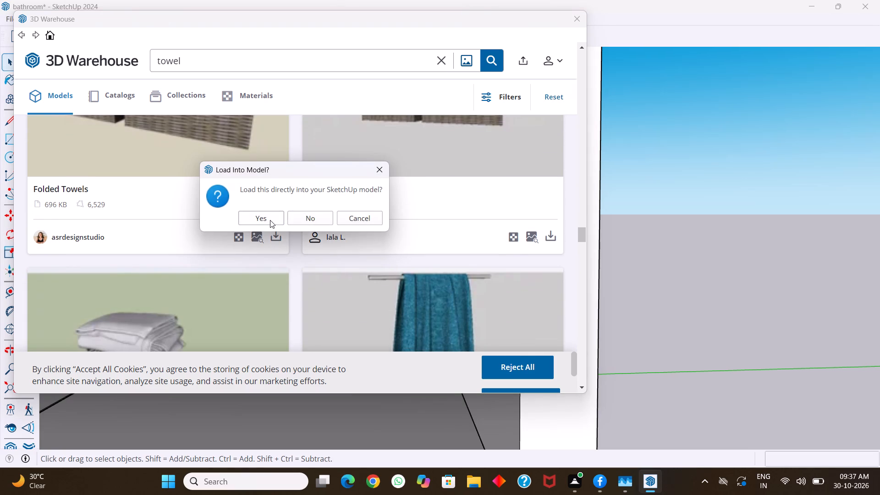
click(269, 217)
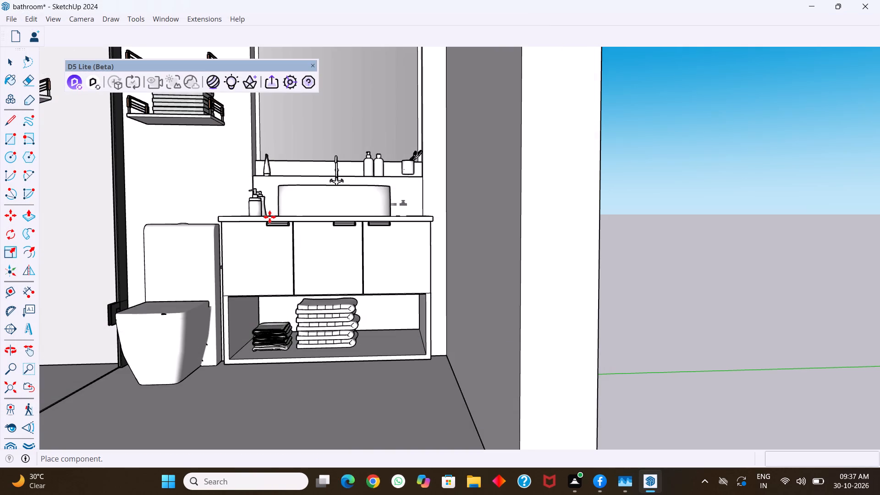
scroll(315, 263, down, 7)
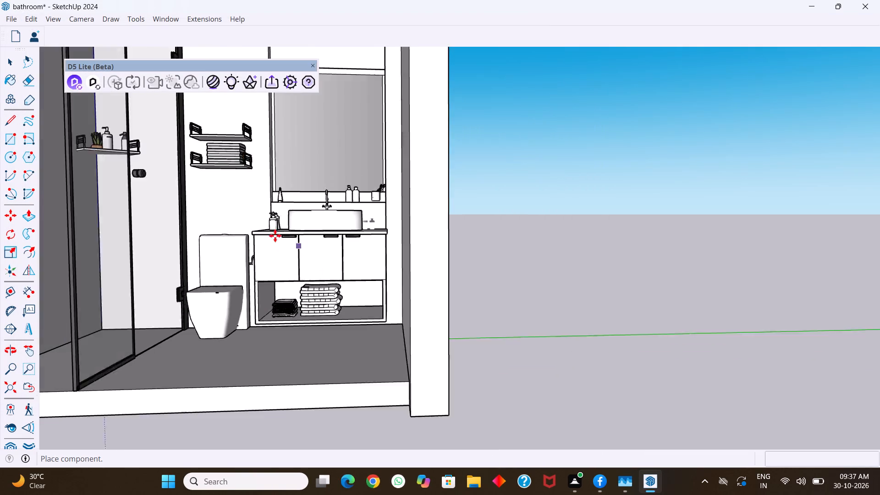
scroll(265, 233, down, 7)
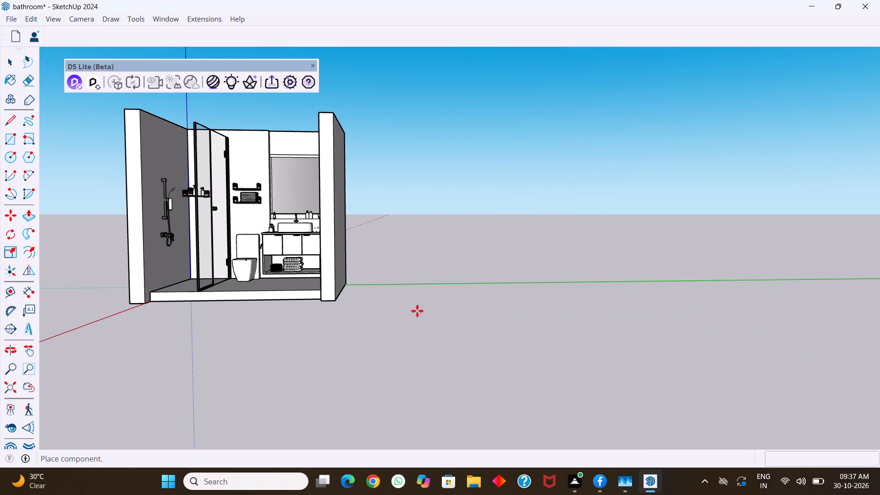
click(390, 315)
Examine the newly placed towels component and its bounding box corners up close outside the bathroom.
scroll(472, 318, up, 5)
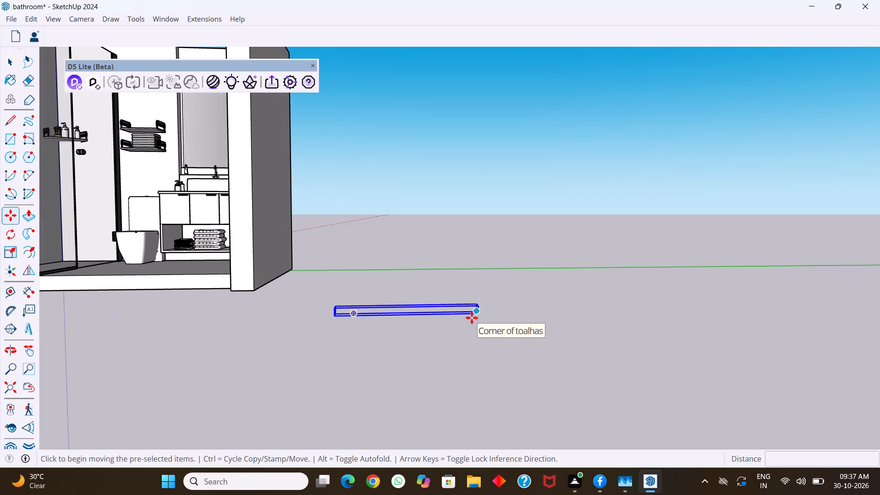
scroll(471, 318, up, 19)
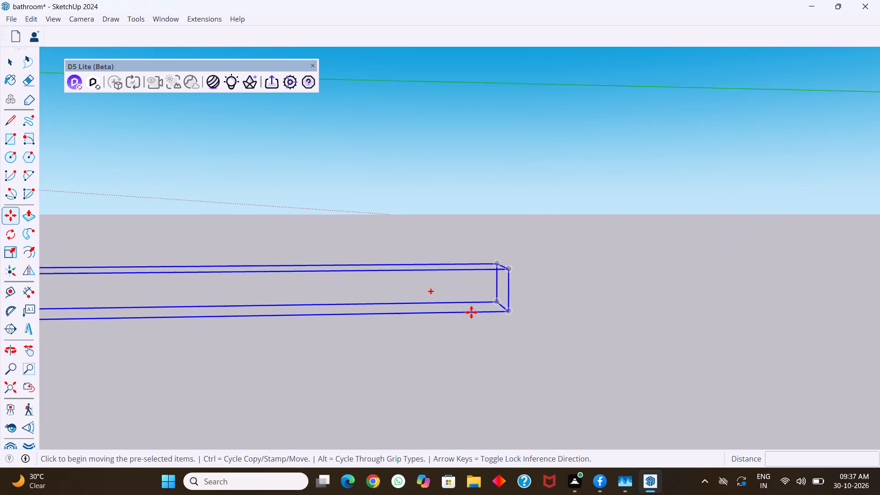
scroll(471, 312, up, 2)
scroll(500, 285, down, 8)
scroll(214, 307, up, 4)
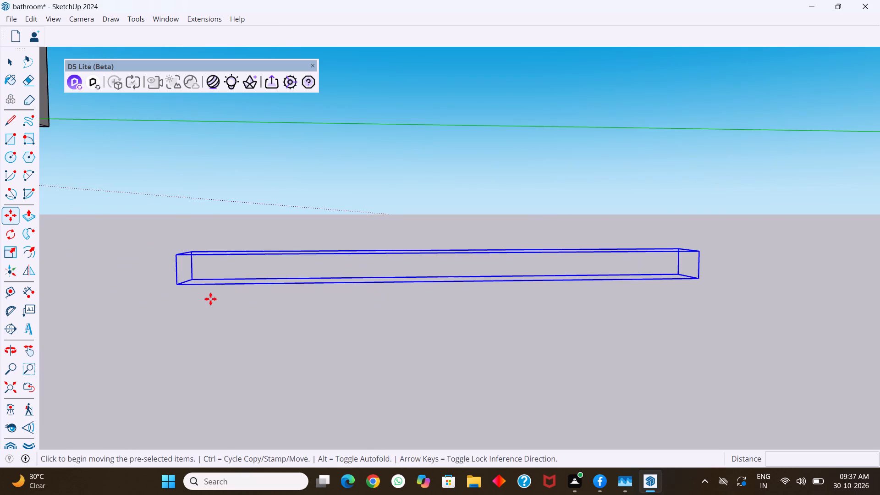
scroll(192, 276, up, 10)
scroll(205, 312, up, 2)
scroll(193, 286, down, 2)
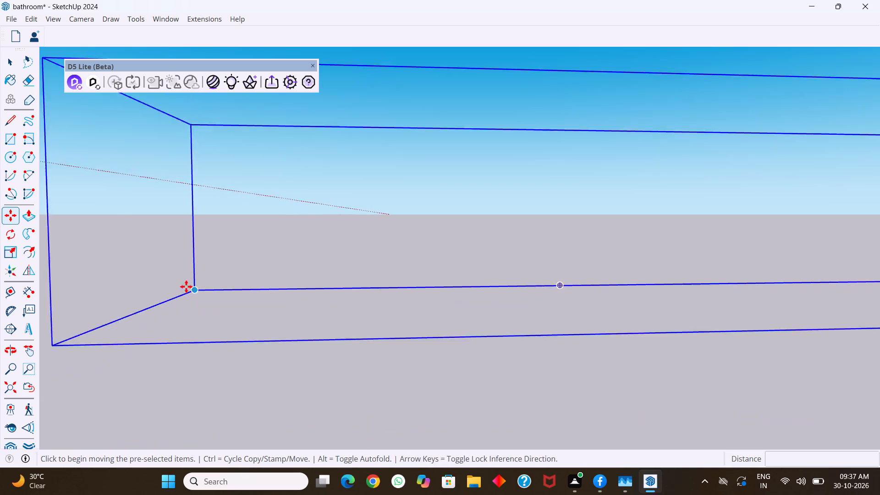
scroll(186, 286, down, 9)
scroll(161, 266, up, 9)
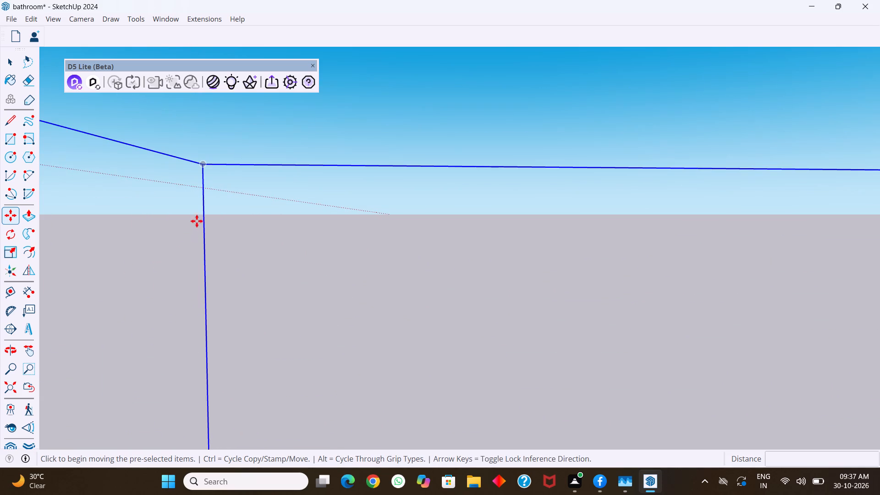
scroll(197, 219, down, 11)
scroll(358, 272, down, 4)
scroll(573, 253, up, 4)
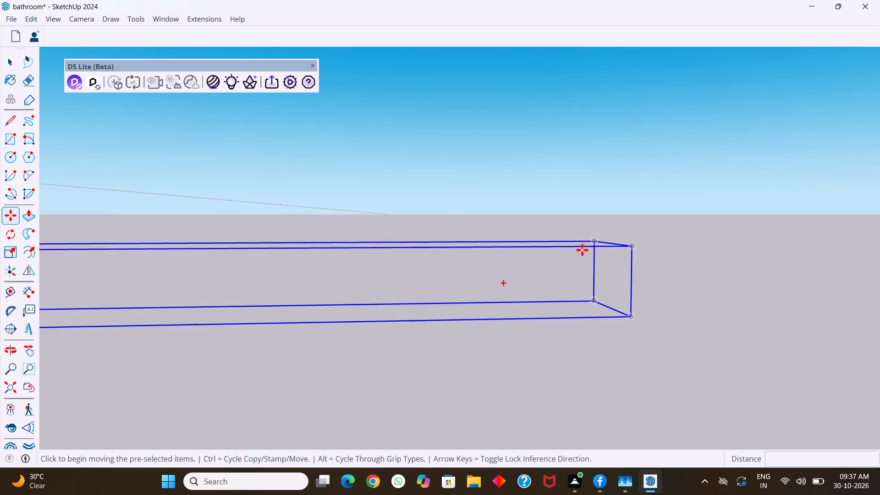
scroll(585, 250, up, 4)
scroll(461, 272, down, 19)
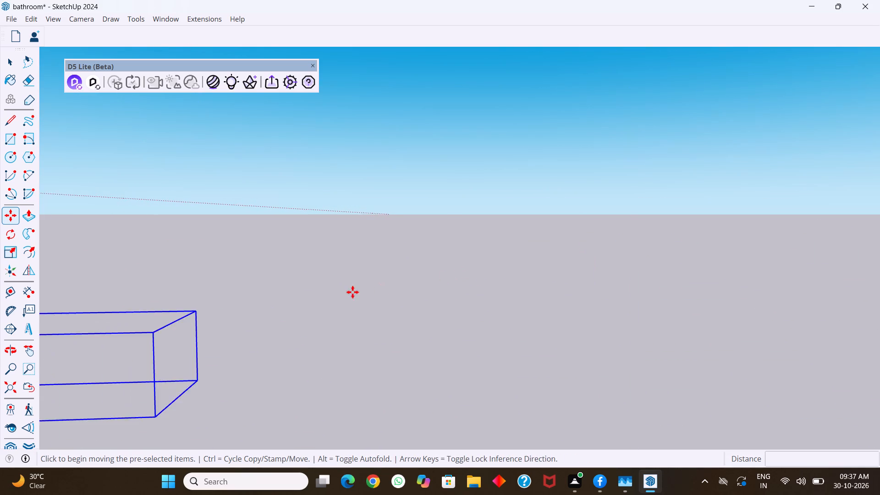
scroll(352, 292, down, 2)
scroll(262, 315, down, 13)
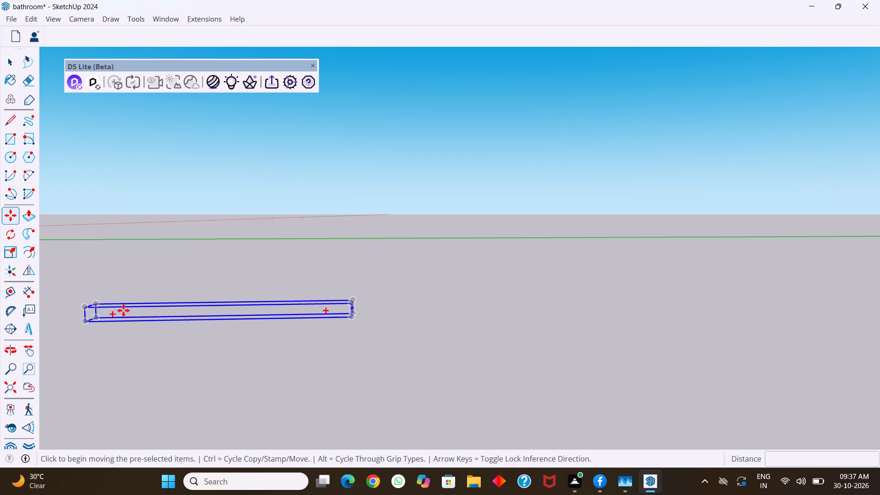
middle_drag(123, 310, 155, 308)
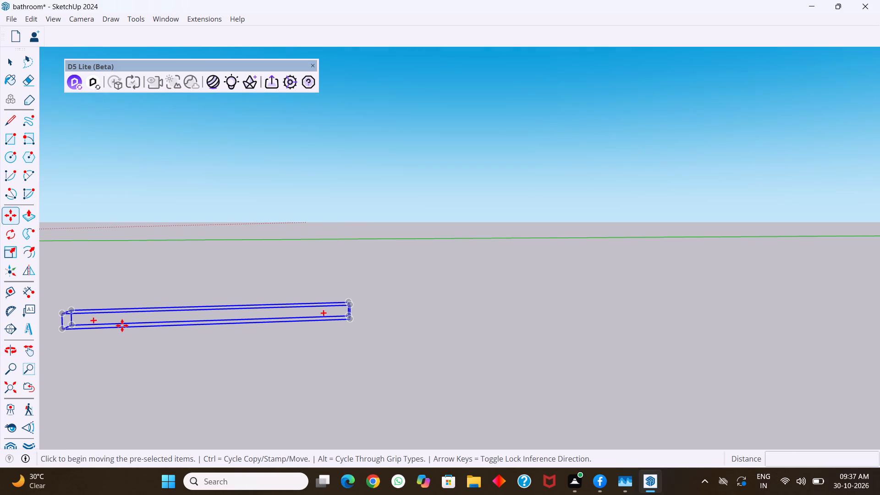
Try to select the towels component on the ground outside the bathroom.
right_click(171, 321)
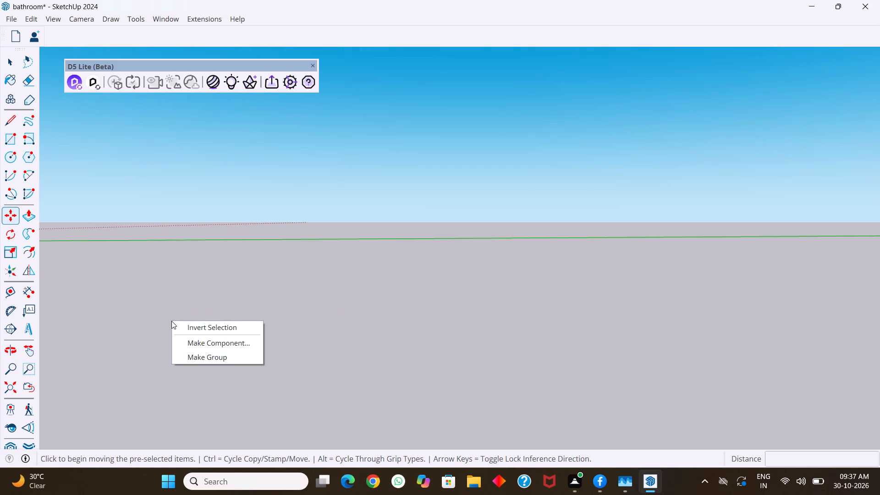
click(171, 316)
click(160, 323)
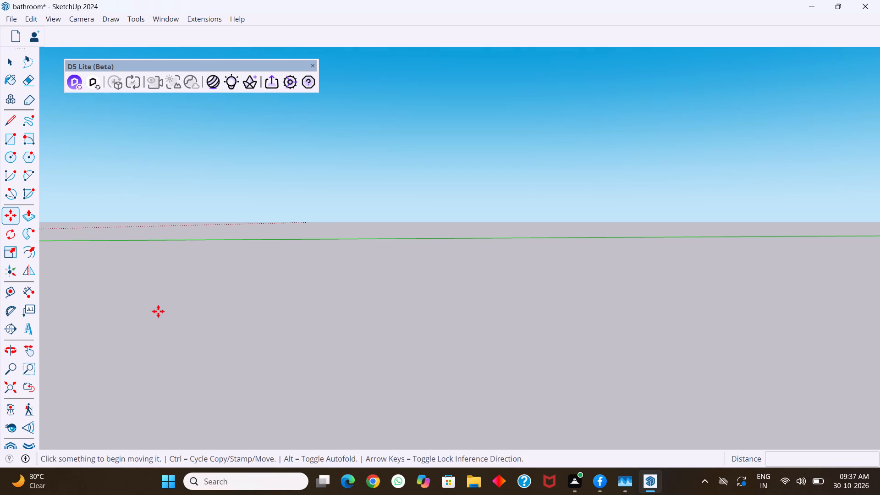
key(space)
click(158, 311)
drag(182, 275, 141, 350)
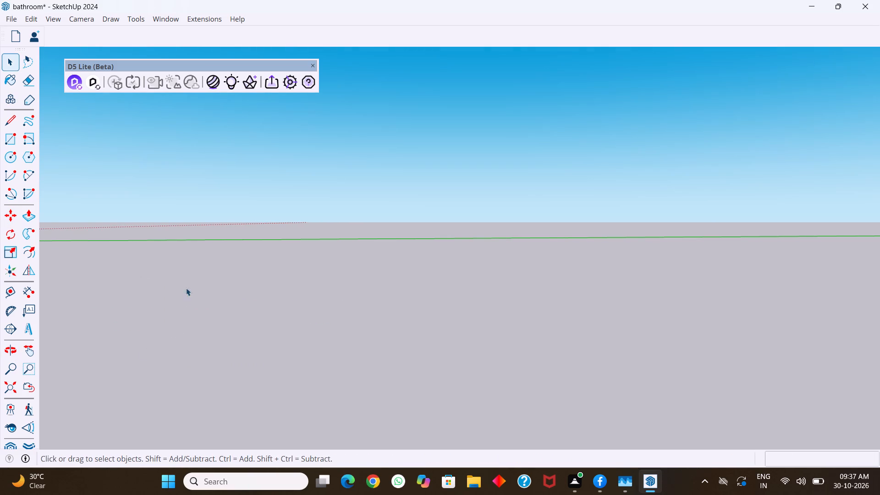
Inspect the area around the bathroom from several sides to locate the towels component.
scroll(195, 283, down, 20)
scroll(195, 283, down, 18)
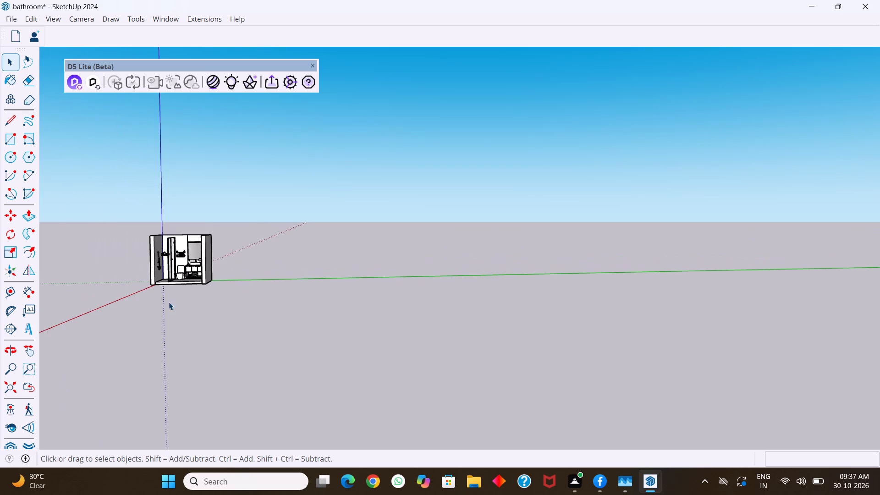
middle_drag(164, 301, 173, 382)
middle_drag(163, 277, 174, 183)
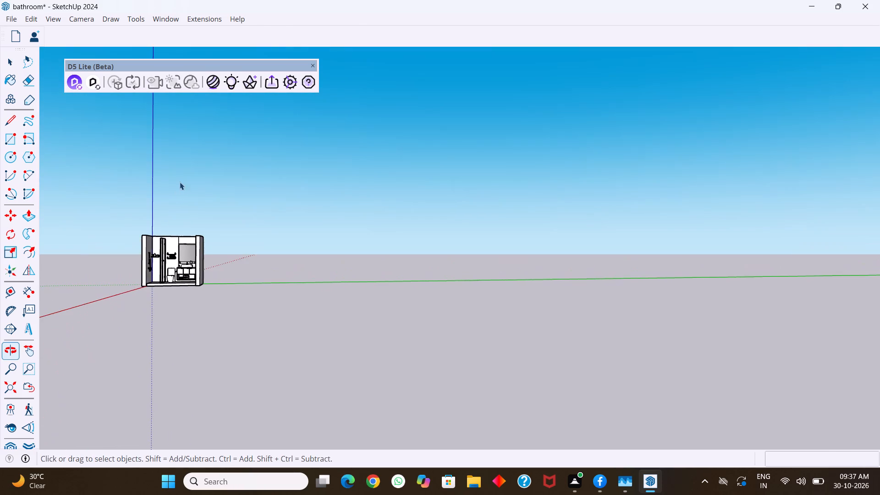
middle_drag(215, 229, 585, 255)
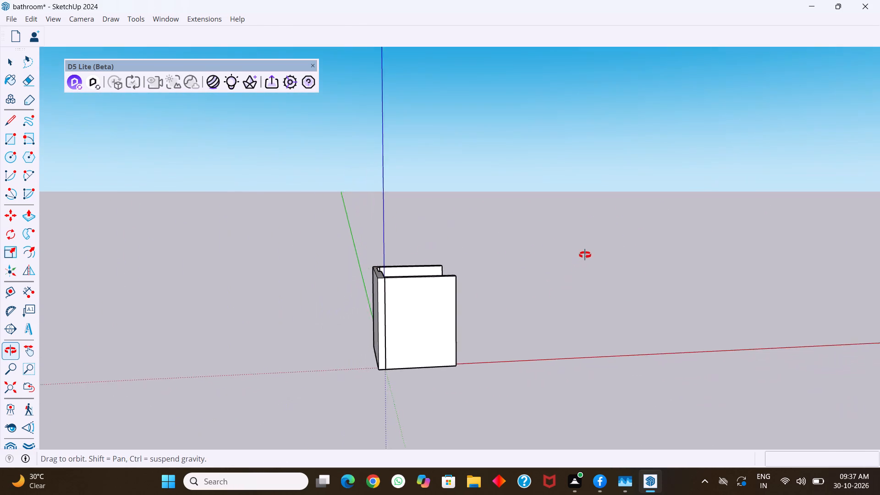
middle_drag(585, 255, 24, 299)
middle_drag(214, 269, 190, 271)
scroll(273, 234, up, 2)
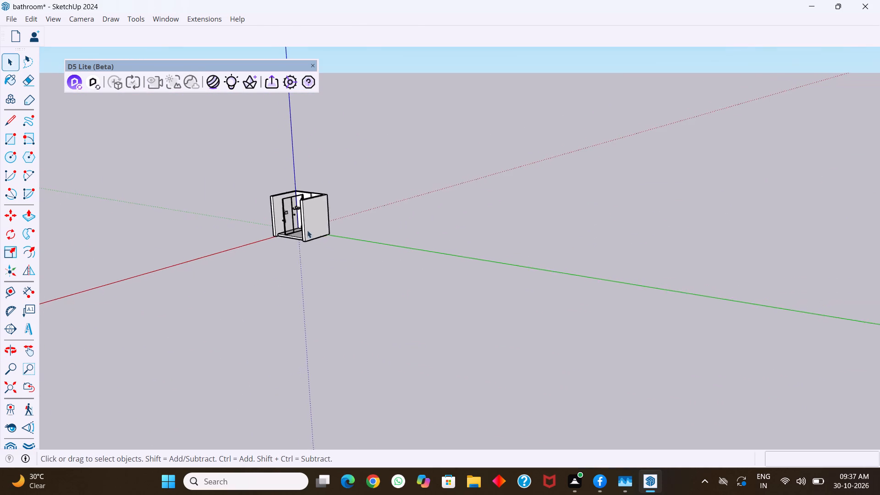
scroll(307, 230, up, 11)
scroll(294, 210, down, 11)
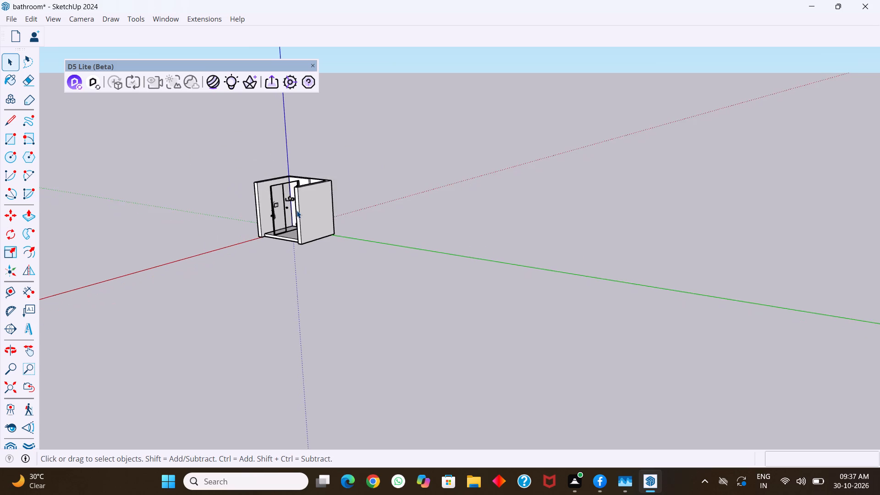
scroll(297, 210, down, 3)
middle_drag(306, 313, 455, 282)
middle_drag(319, 255, 369, 245)
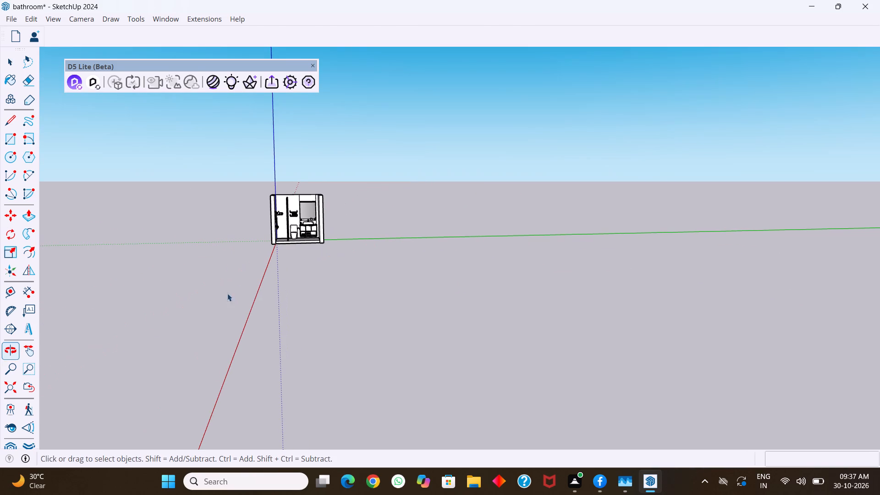
Add a vertical section plane across the bathroom's open front, accepting the default name and symbol.
click(9, 328)
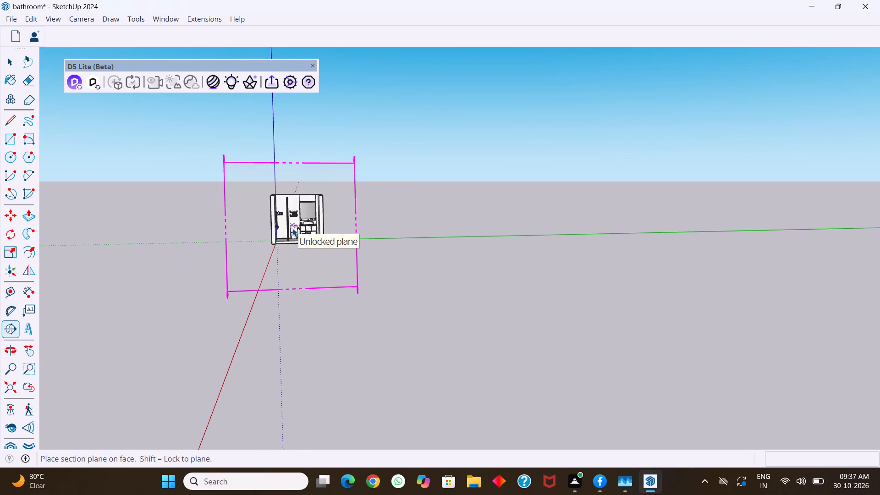
click(304, 220)
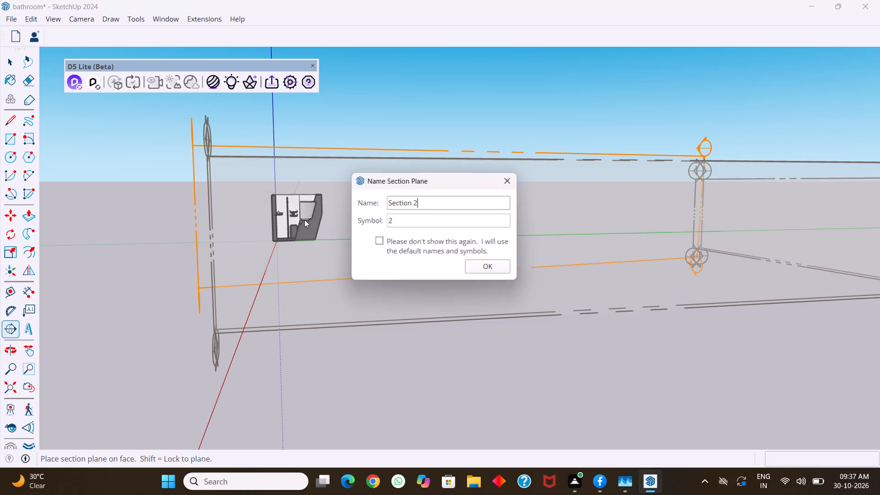
click(489, 263)
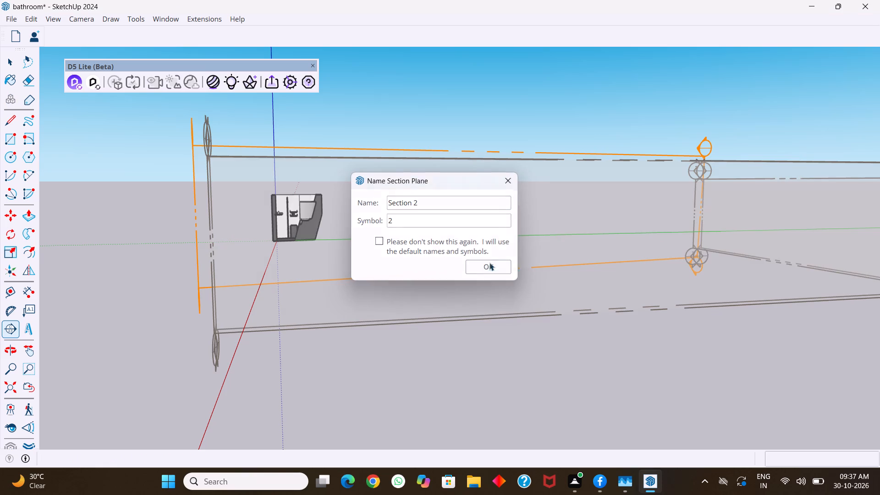
Move the new section plane about 21' 6 5/16" perpendicular to its face, out in front of the bathroom.
scroll(298, 294, down, 13)
middle_drag(394, 284, 354, 380)
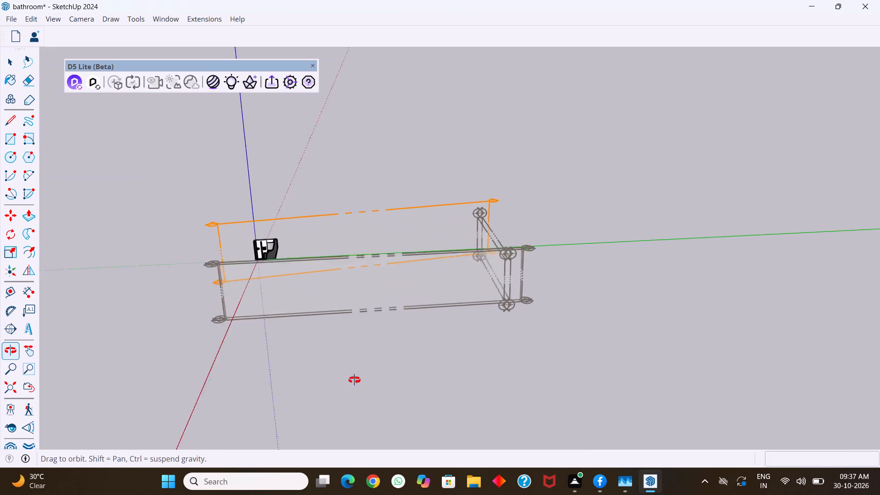
middle_drag(354, 380, 347, 396)
middle_drag(449, 227, 384, 333)
middle_drag(512, 249, 375, 237)
middle_drag(446, 220, 428, 222)
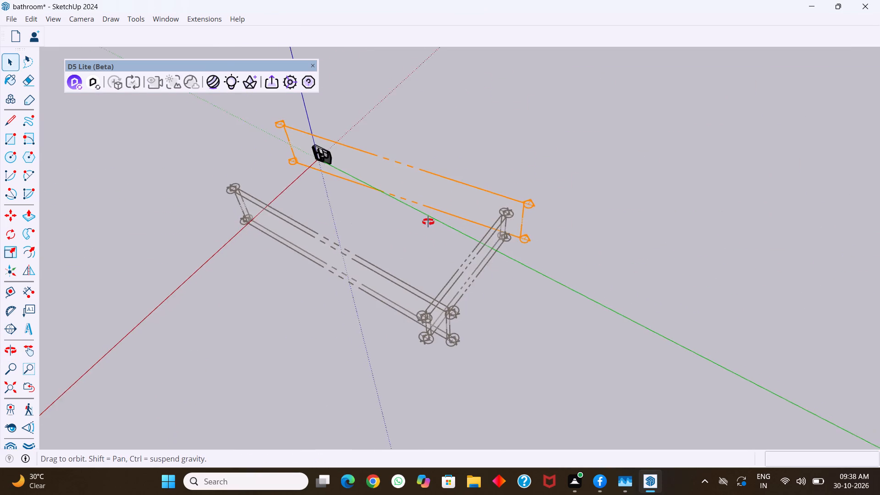
middle_drag(428, 222, 350, 121)
scroll(447, 215, up, 1)
middle_drag(440, 217, 371, 207)
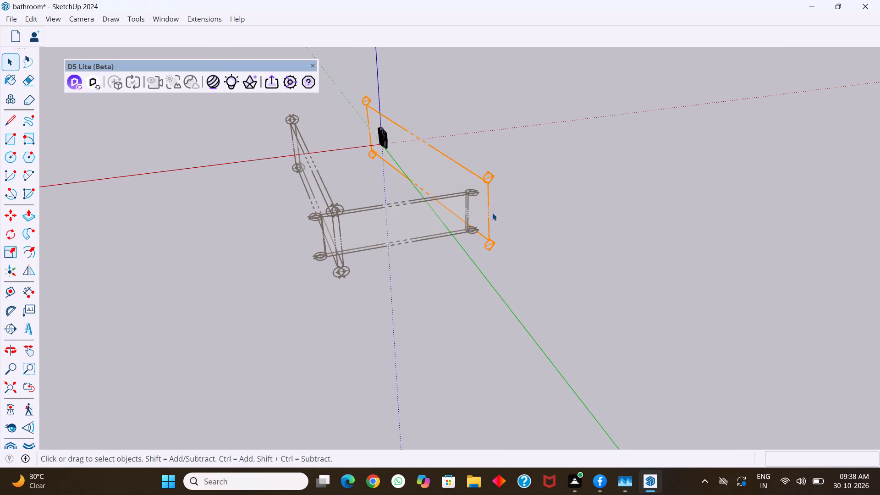
click(487, 213)
key(m)
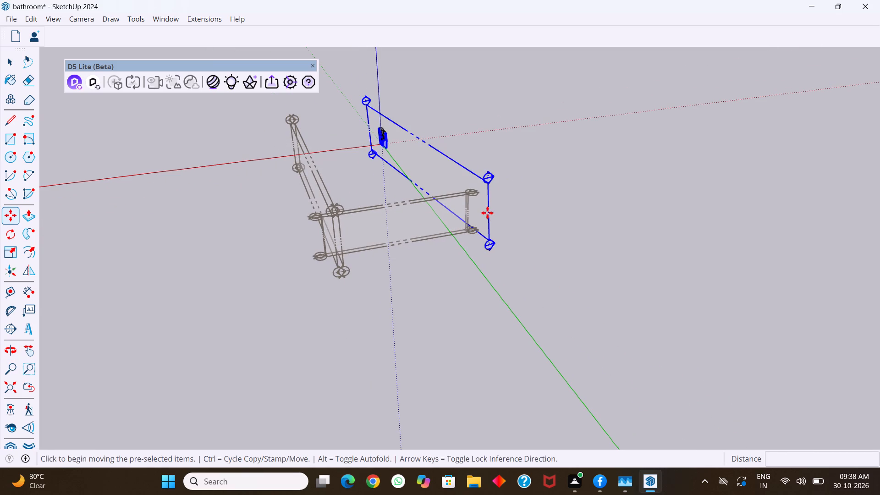
click(489, 244)
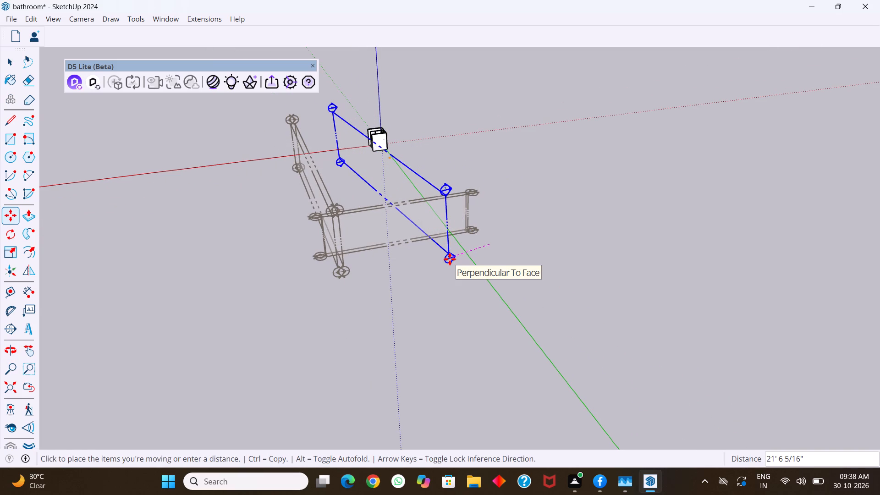
click(450, 259)
Find the section mark of the imported toalhas component beside the bathroom and select the component.
middle_drag(401, 182, 496, 165)
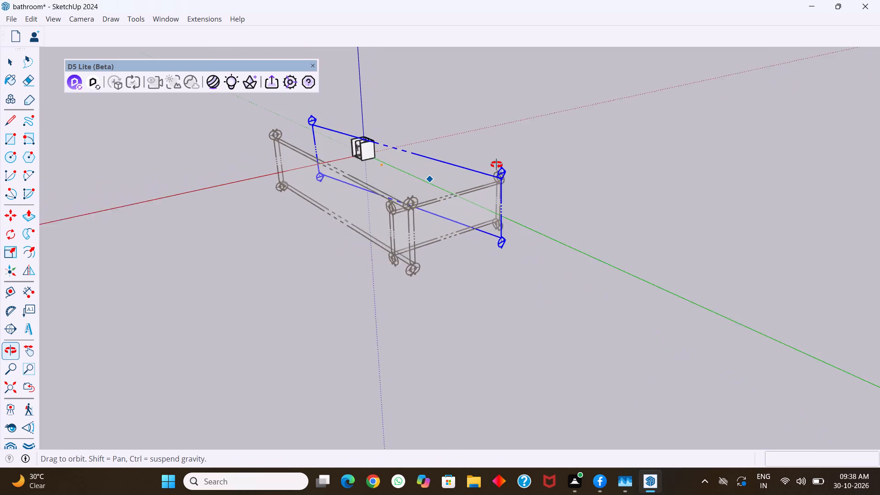
middle_drag(496, 165, 500, 165)
middle_drag(389, 222, 463, 209)
scroll(388, 191, up, 15)
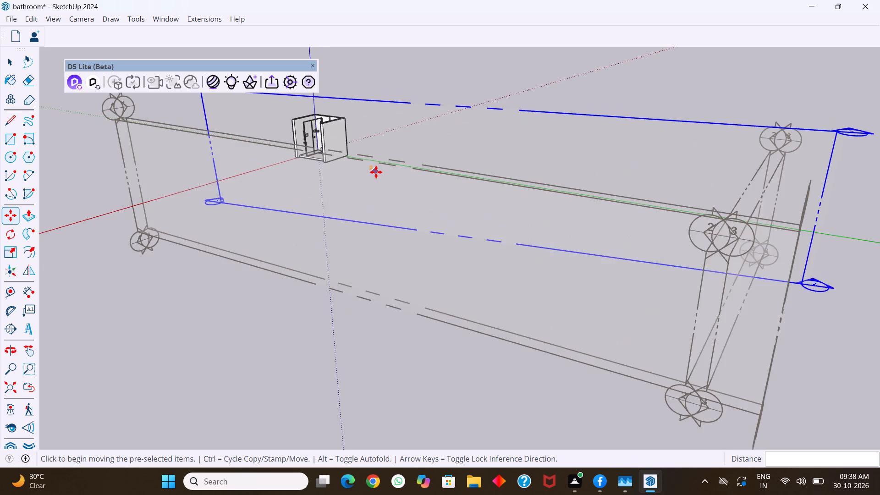
scroll(376, 172, up, 20)
scroll(376, 172, up, 8)
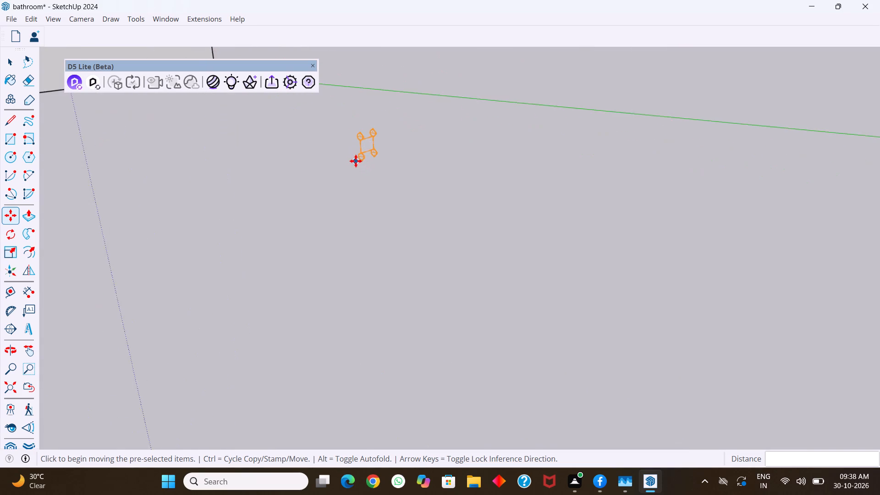
scroll(356, 161, up, 20)
scroll(356, 161, up, 1)
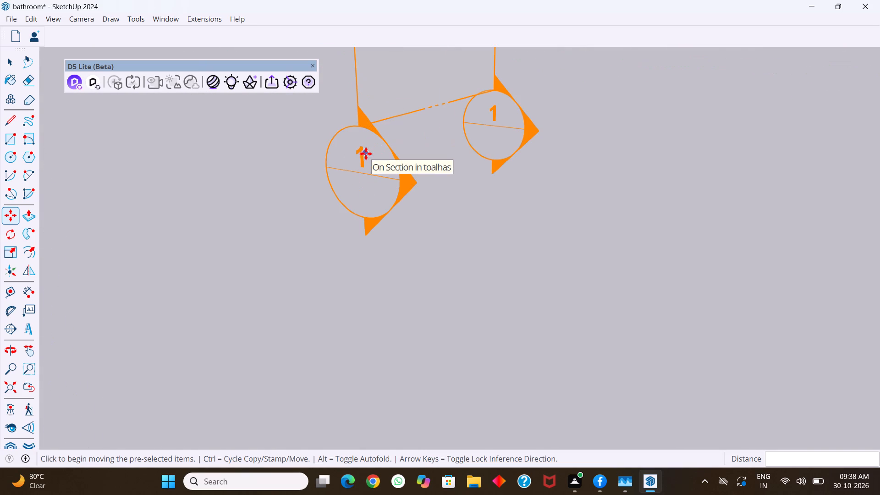
key(space)
click(366, 124)
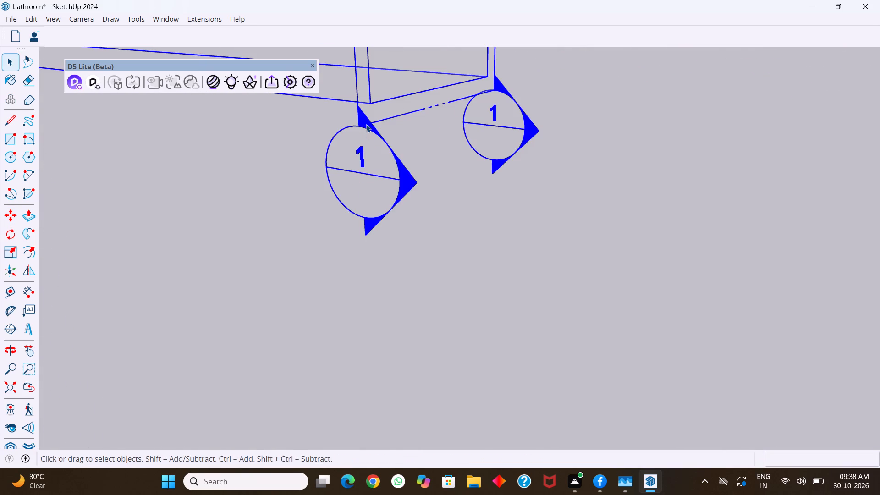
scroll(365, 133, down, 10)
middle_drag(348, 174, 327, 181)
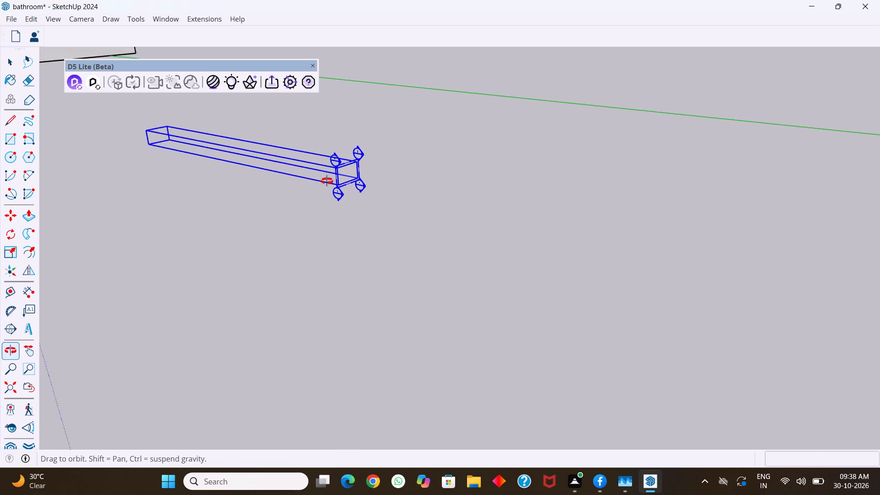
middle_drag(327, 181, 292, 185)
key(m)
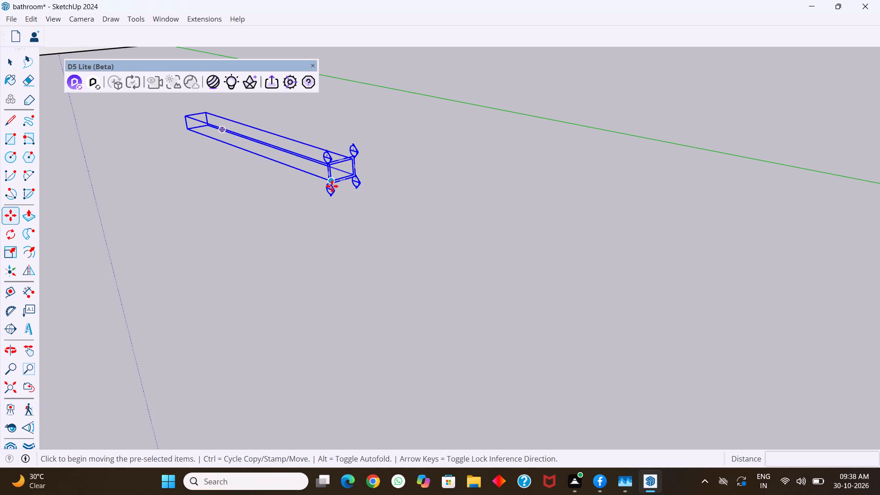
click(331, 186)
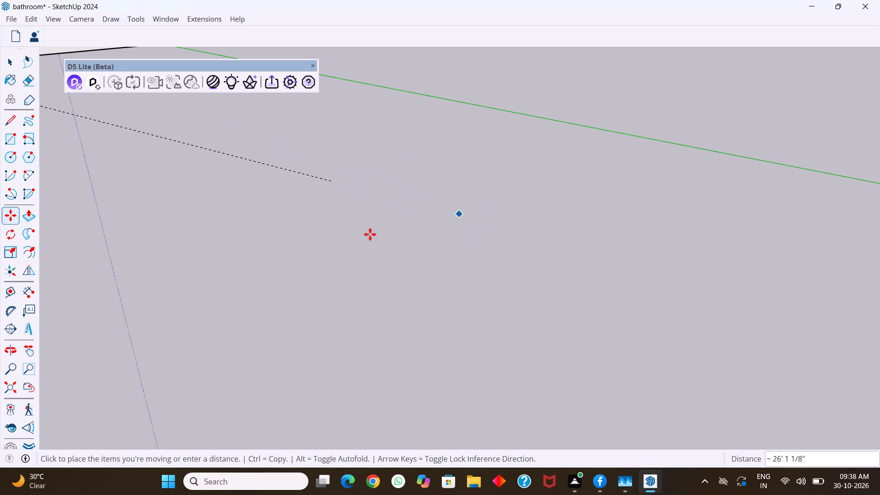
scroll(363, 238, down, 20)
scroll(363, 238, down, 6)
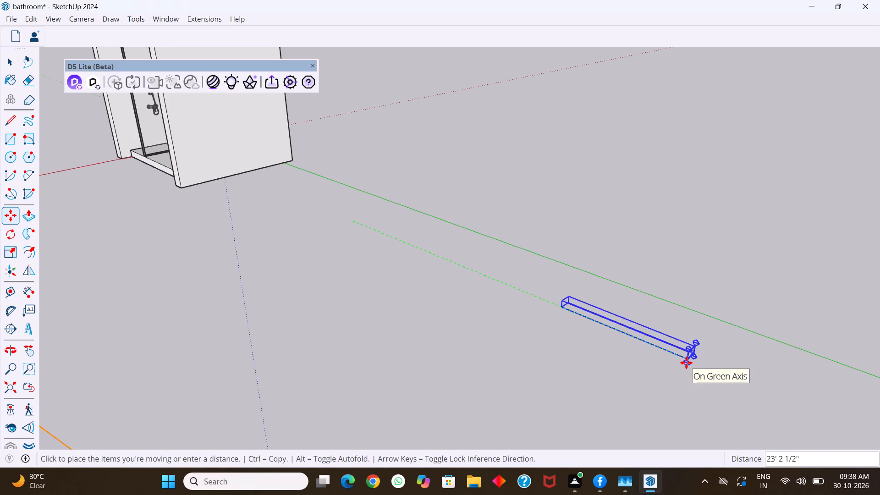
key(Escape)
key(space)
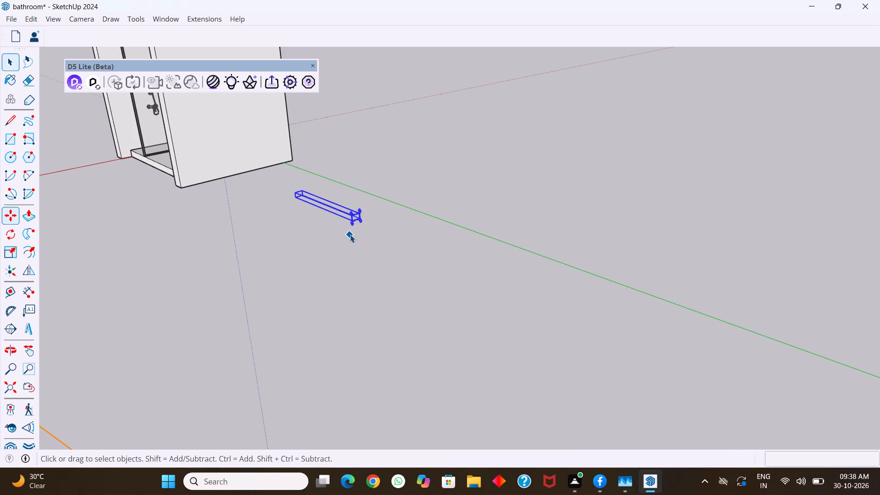
Delete the selected toalhas component from the ground outside the bathroom.
scroll(335, 225, down, 18)
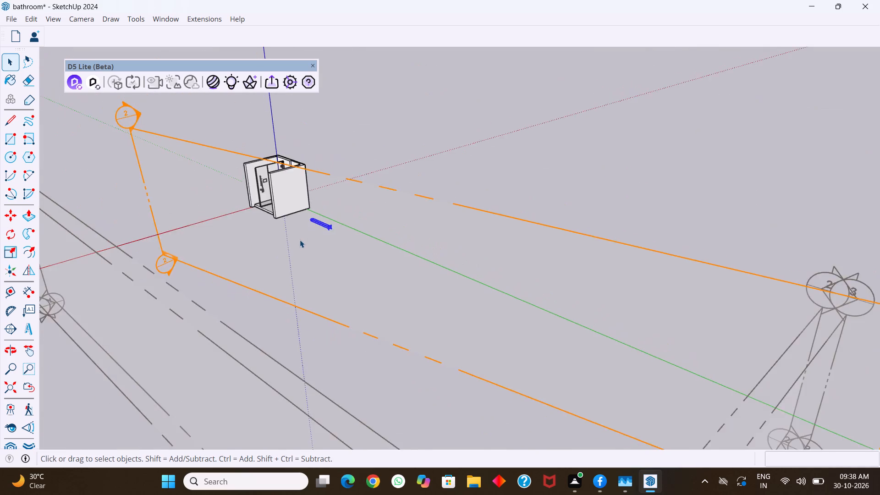
scroll(300, 240, down, 4)
key(Delete)
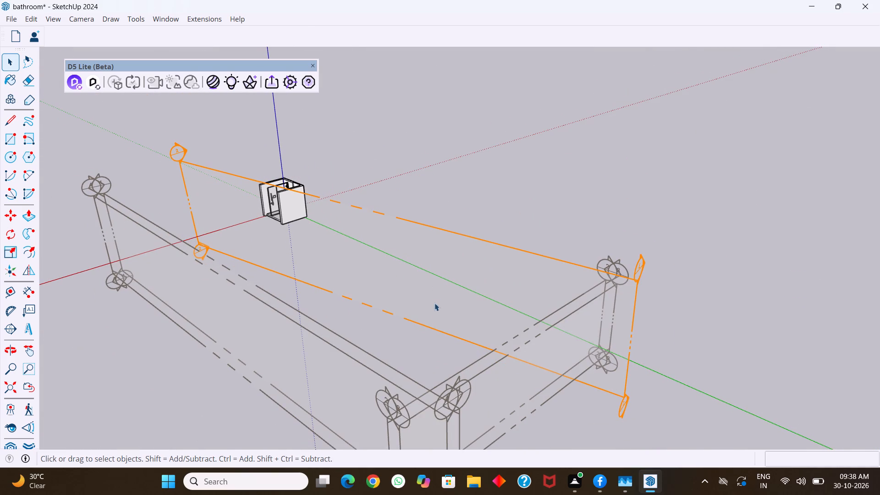
Delete the newly added section plane and all the other section planes surrounding the bathroom.
click(440, 330)
key(Delete)
click(468, 361)
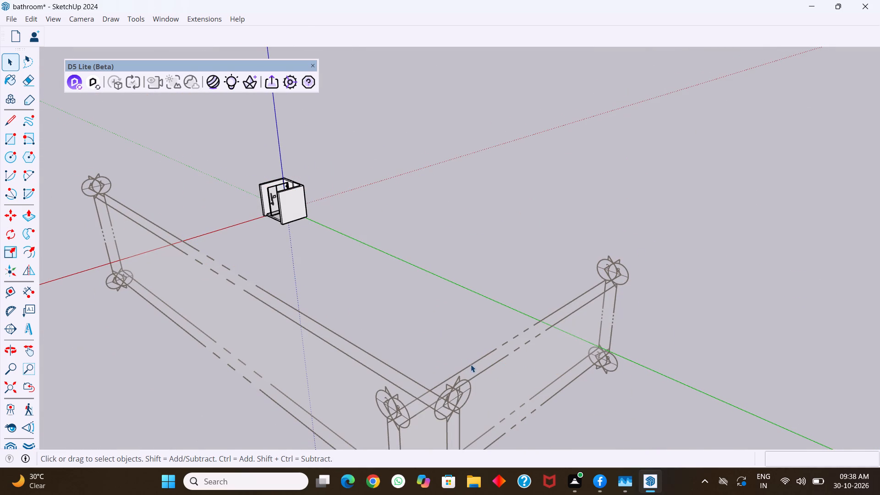
drag(522, 366, 360, 396)
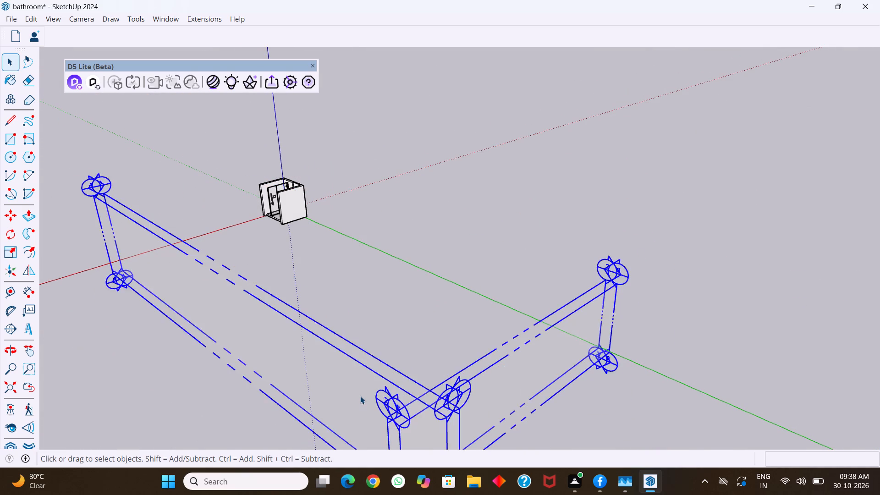
key(Delete)
Examine the bathroom interior from its open front, including the washbasin cabinet's open shelf.
scroll(378, 332, down, 11)
middle_drag(335, 325, 429, 308)
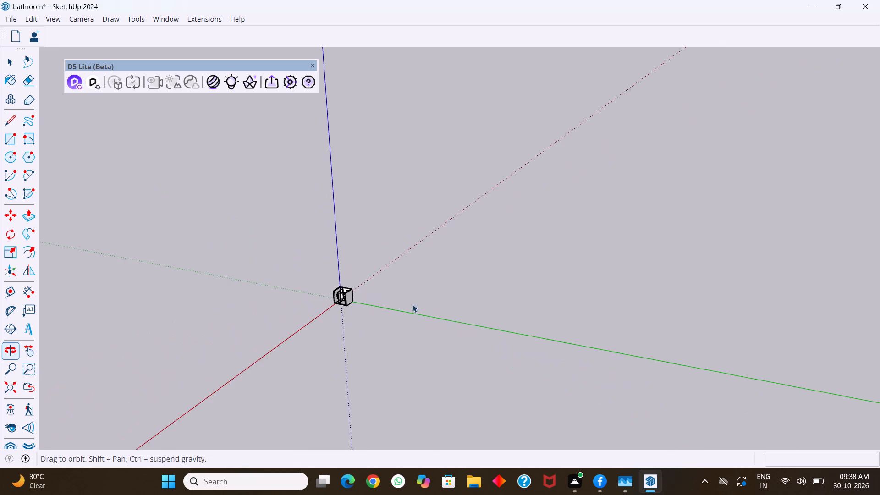
middle_drag(319, 295, 413, 277)
middle_drag(359, 306, 398, 299)
scroll(398, 298, up, 1)
scroll(348, 327, up, 9)
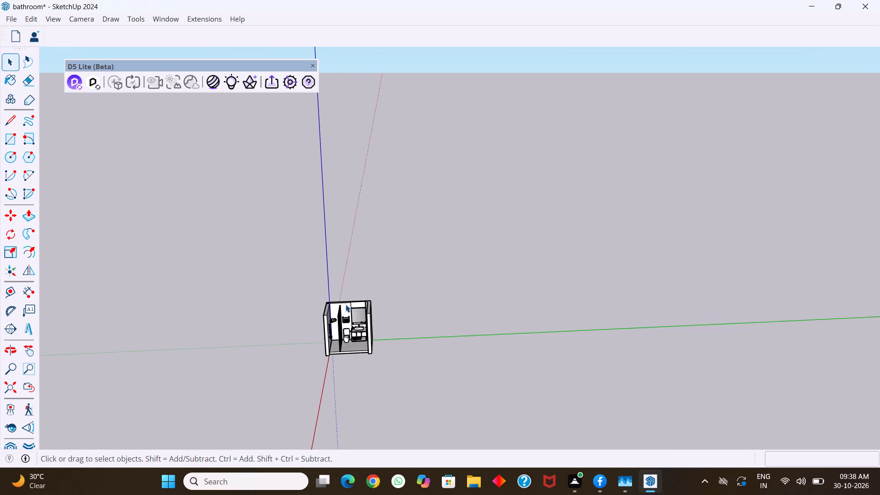
scroll(346, 304, up, 4)
middle_drag(357, 322, 354, 301)
scroll(357, 322, up, 1)
middle_drag(370, 343, 392, 324)
scroll(363, 348, up, 2)
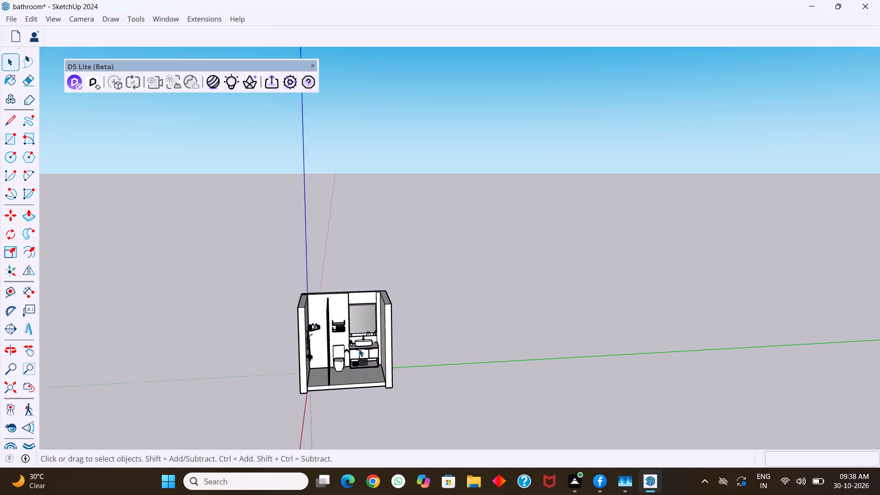
scroll(359, 349, up, 12)
middle_drag(369, 366, 368, 353)
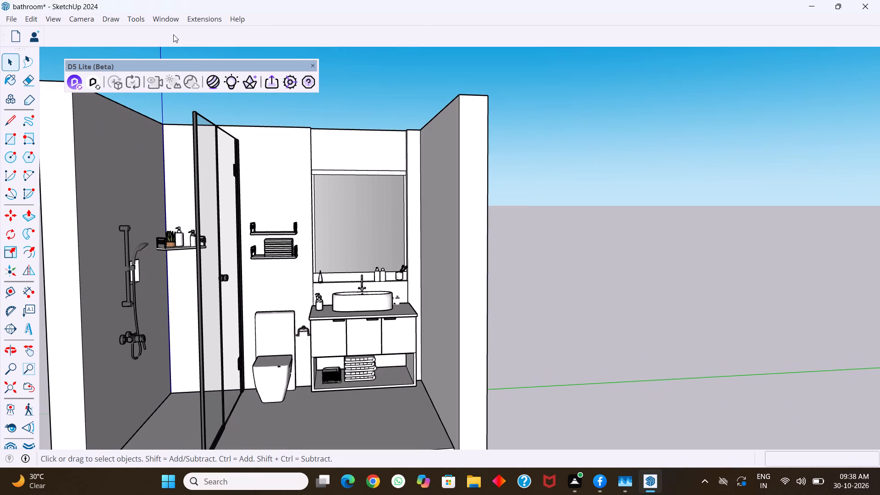
Browse the towel models in 3D Warehouse for folded towels in baskets that suit the cabinet shelf.
click(164, 16)
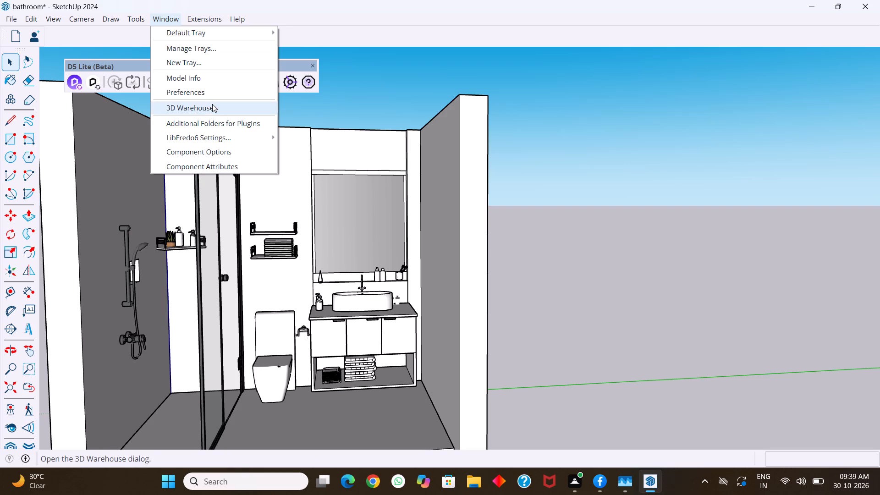
click(212, 104)
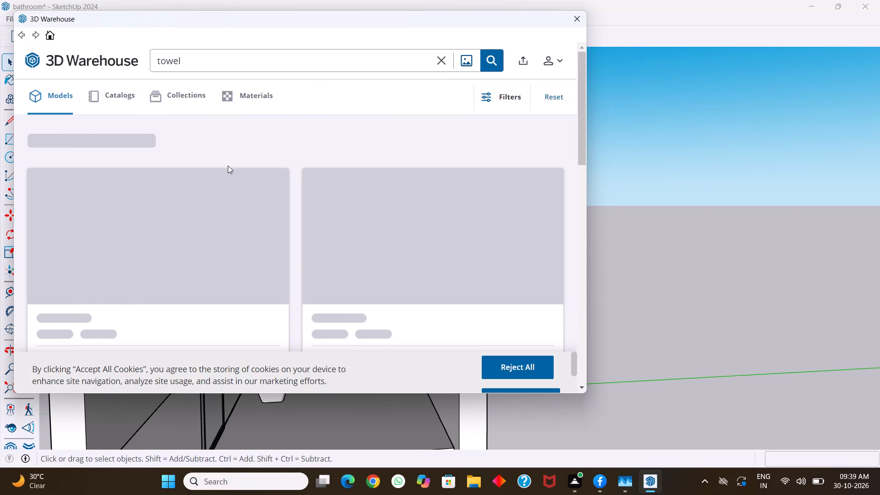
scroll(221, 224, down, 5)
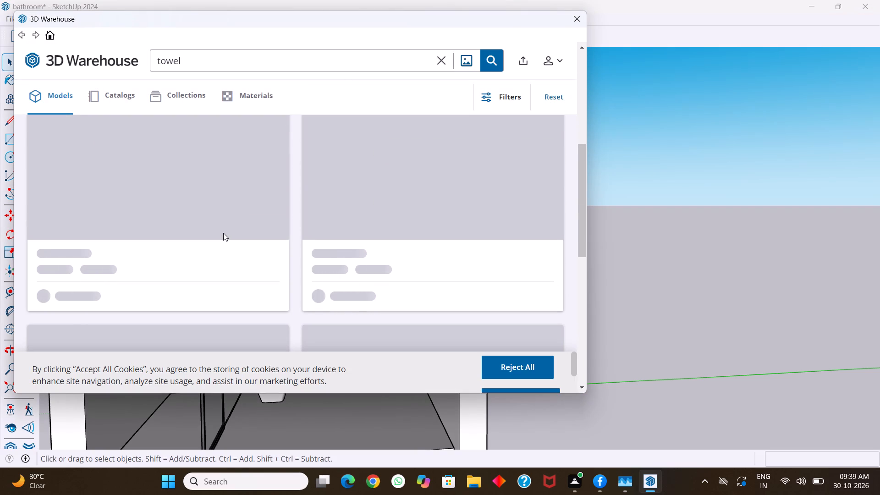
scroll(324, 267, down, 4)
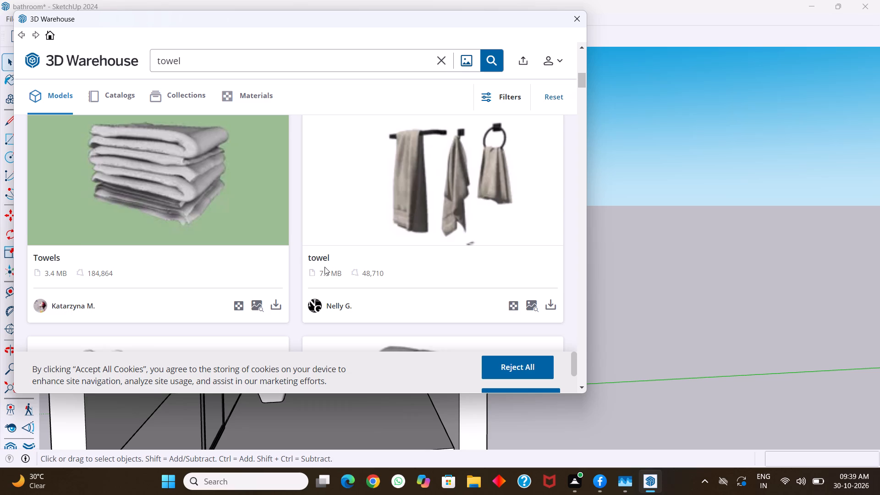
scroll(324, 267, down, 12)
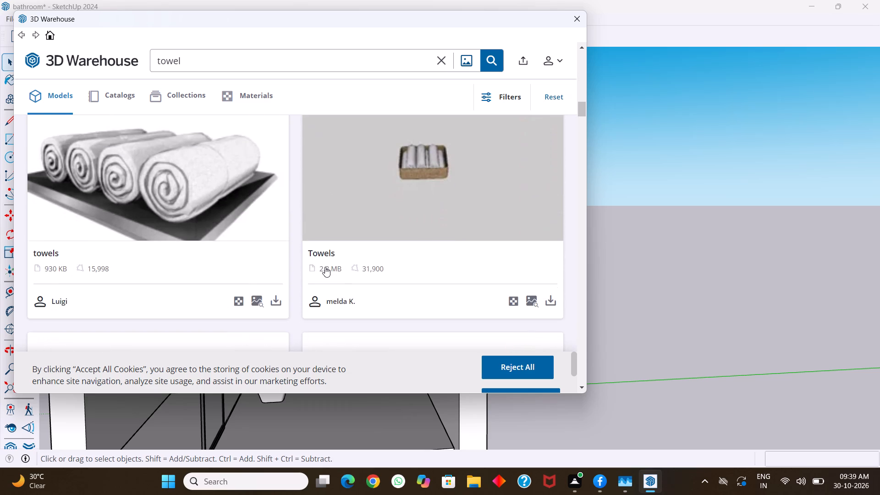
scroll(325, 267, down, 12)
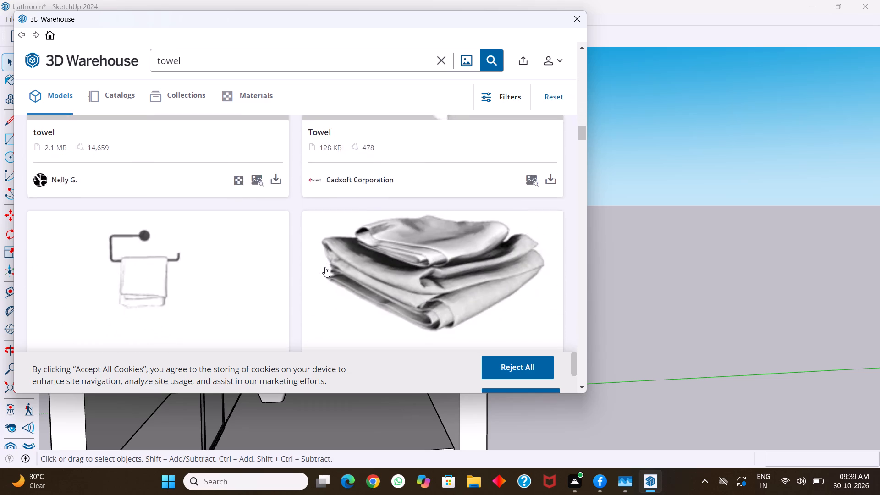
scroll(325, 267, down, 19)
scroll(325, 267, down, 6)
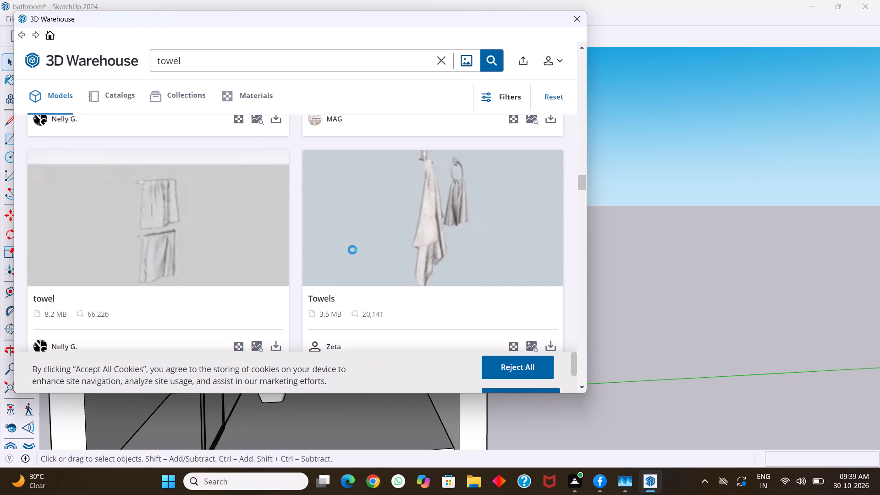
scroll(352, 250, down, 4)
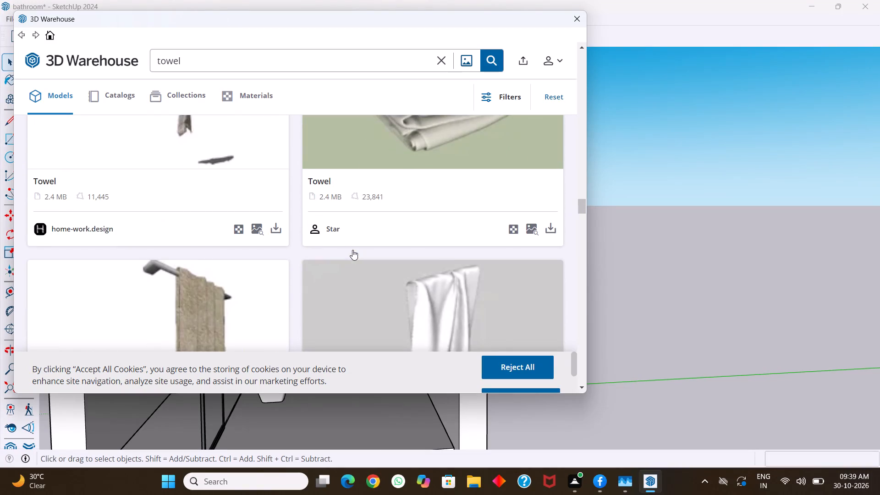
scroll(352, 250, down, 11)
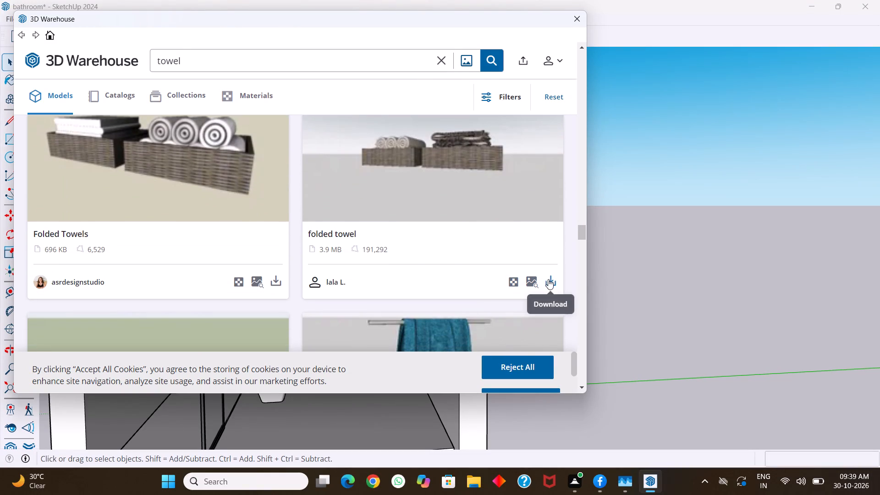
Import the 3.9 MB "folded towel" model with two wicker baskets and place it on the ground outside the bathroom.
click(548, 279)
click(265, 215)
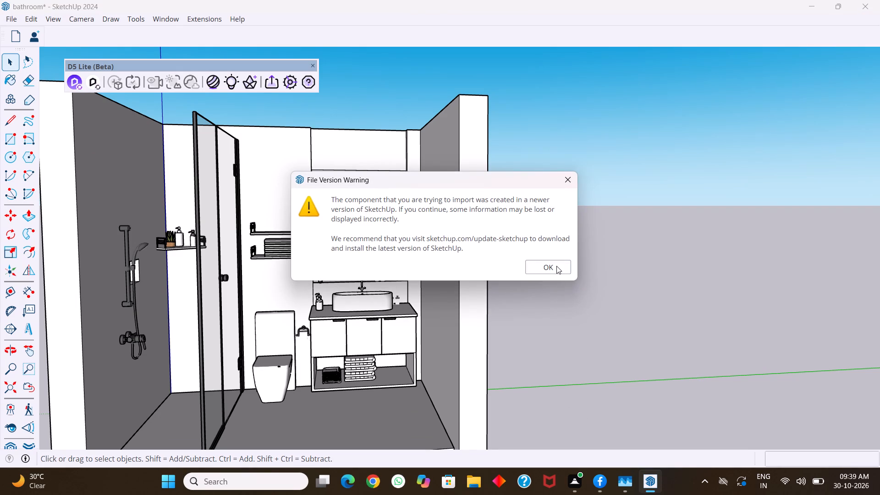
click(556, 266)
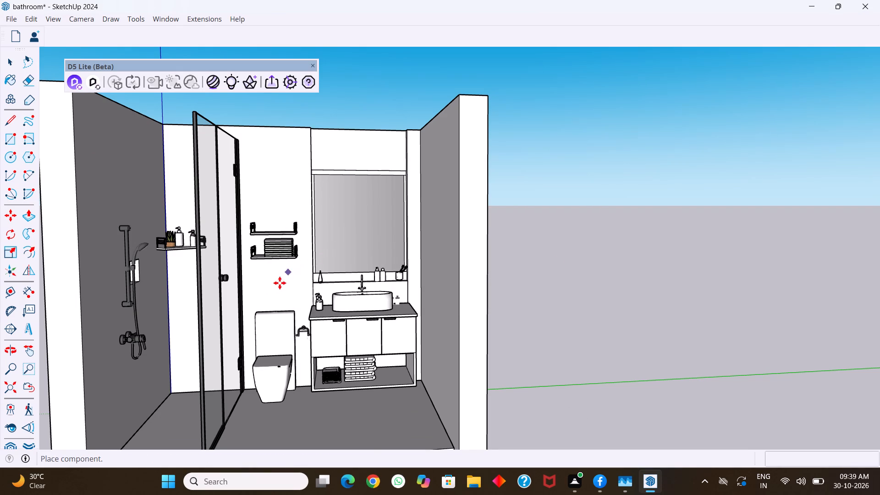
scroll(279, 285, down, 6)
middle_drag(384, 274, 337, 282)
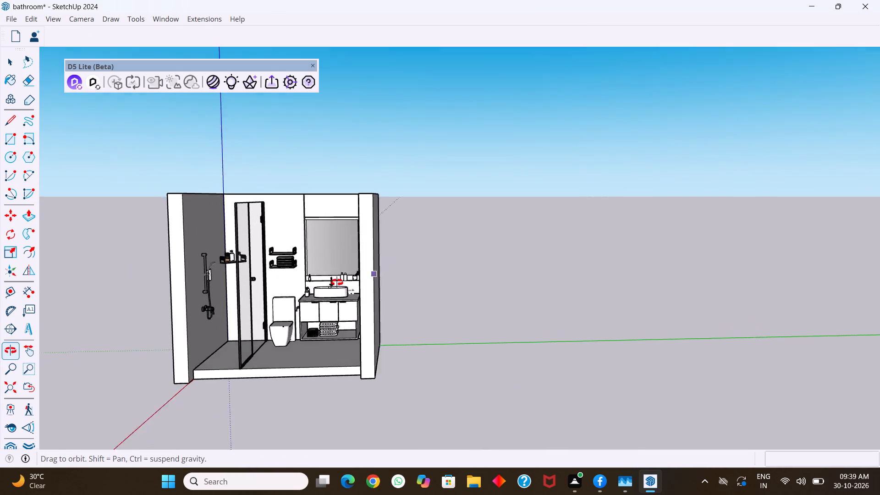
middle_drag(337, 282, 307, 289)
scroll(435, 262, down, 17)
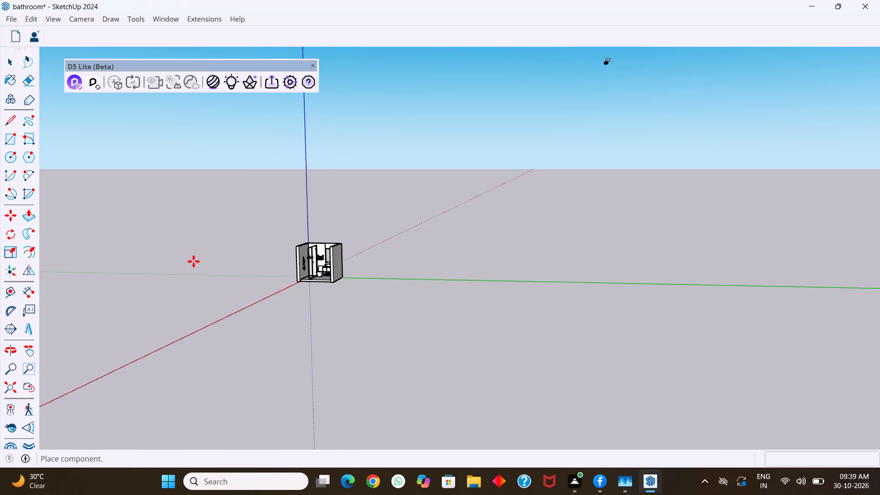
scroll(193, 261, down, 6)
scroll(149, 300, down, 10)
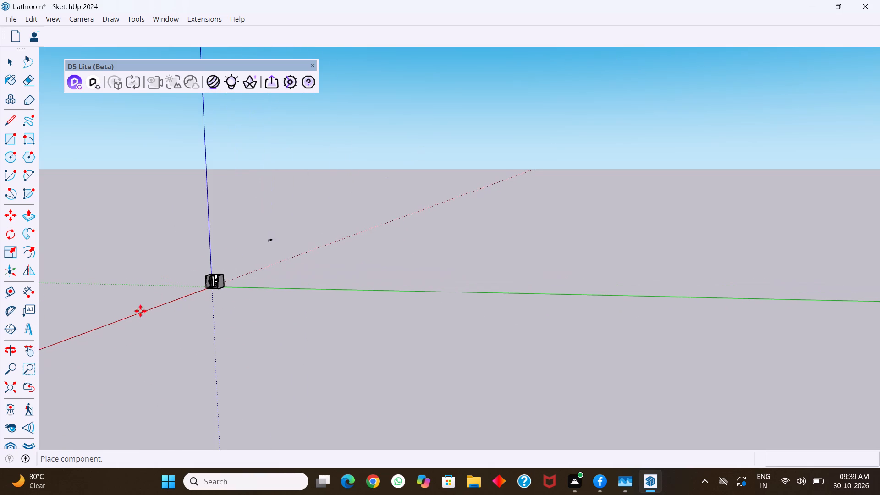
click(94, 355)
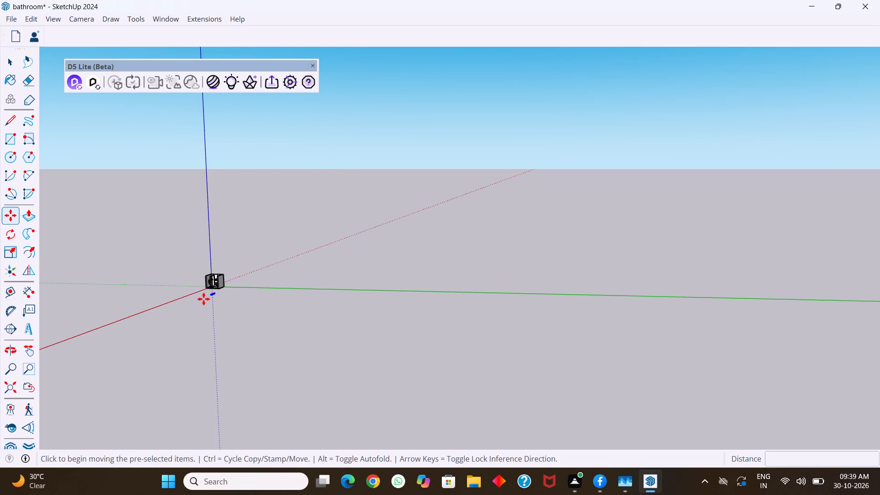
Move the imported folded-towel basket set about 2' 8 7/16" across the ground in front of the bathroom.
scroll(203, 299, up, 20)
scroll(214, 293, up, 3)
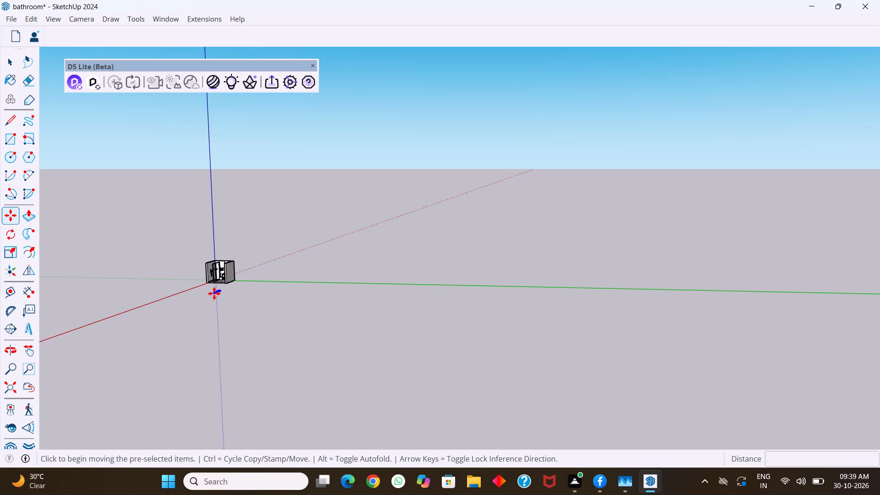
scroll(214, 293, up, 20)
scroll(214, 293, up, 4)
scroll(232, 303, up, 20)
scroll(232, 303, up, 6)
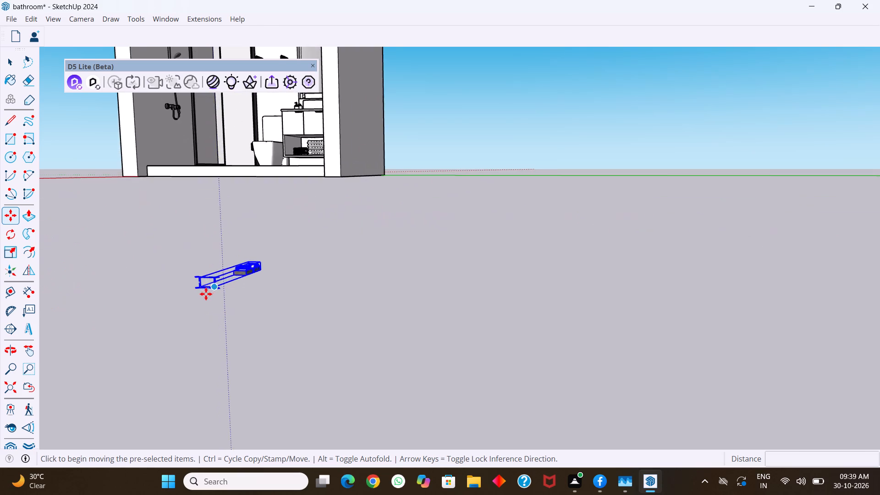
scroll(205, 294, up, 17)
middle_drag(205, 301, 254, 293)
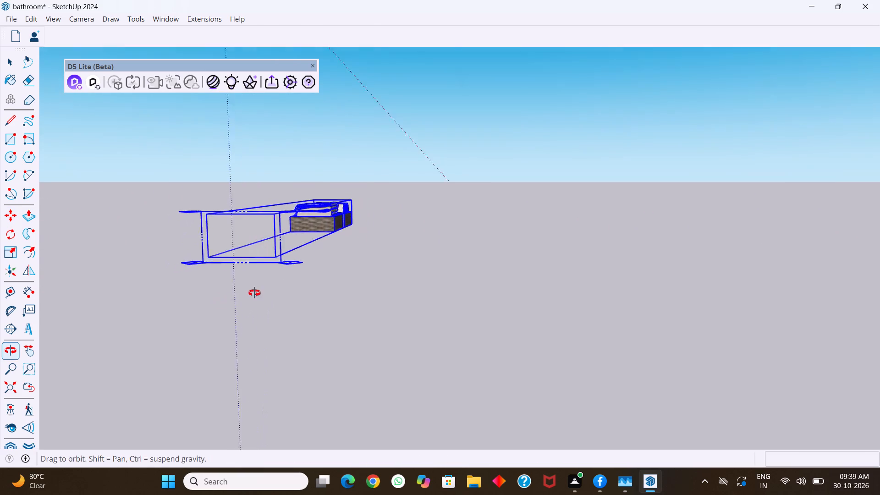
middle_drag(254, 293, 291, 286)
middle_click(291, 286)
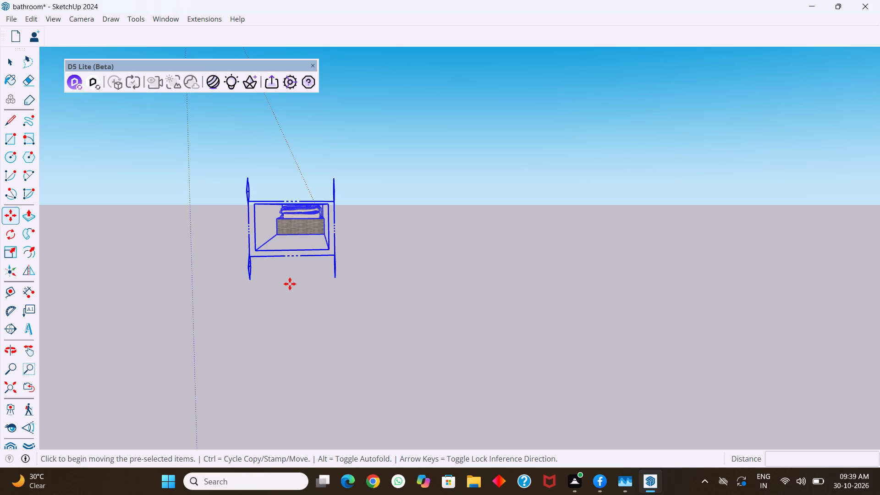
click(248, 263)
click(226, 276)
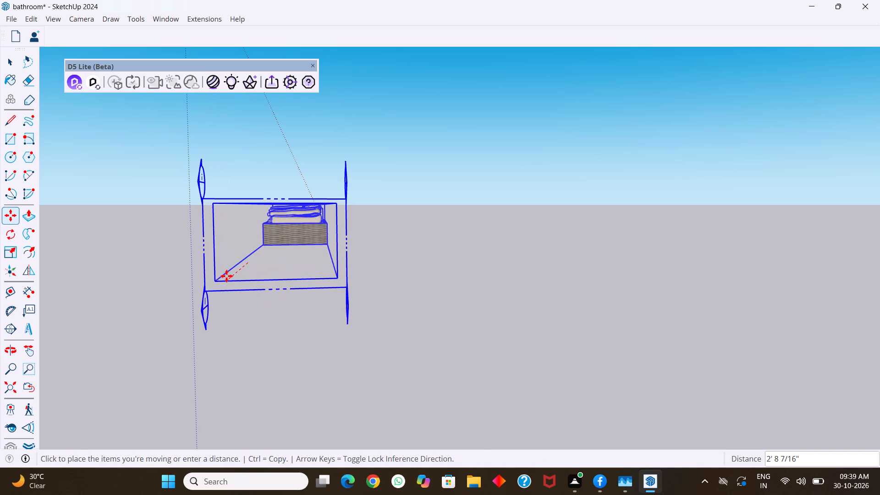
Explode the folded-towel component and its nested component holding the section plane, so that baskets and towels become separate objects.
scroll(267, 262, down, 5)
middle_drag(264, 272, 305, 313)
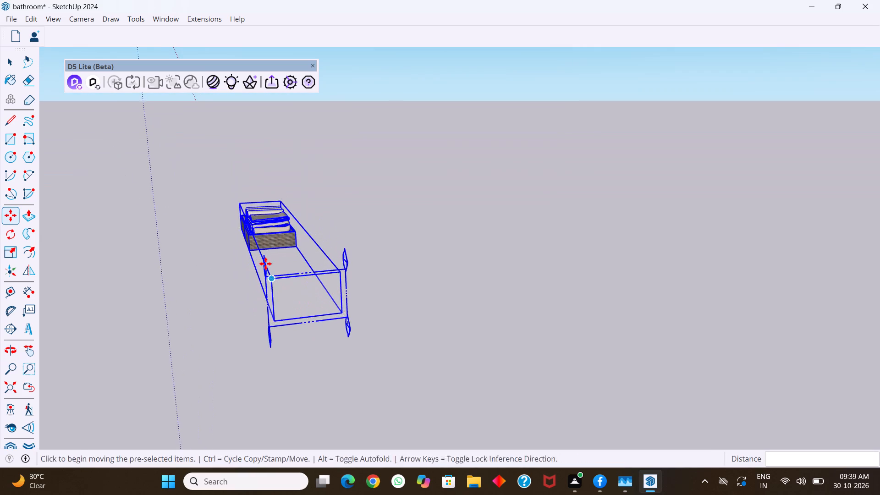
middle_drag(265, 264, 256, 295)
right_click(269, 216)
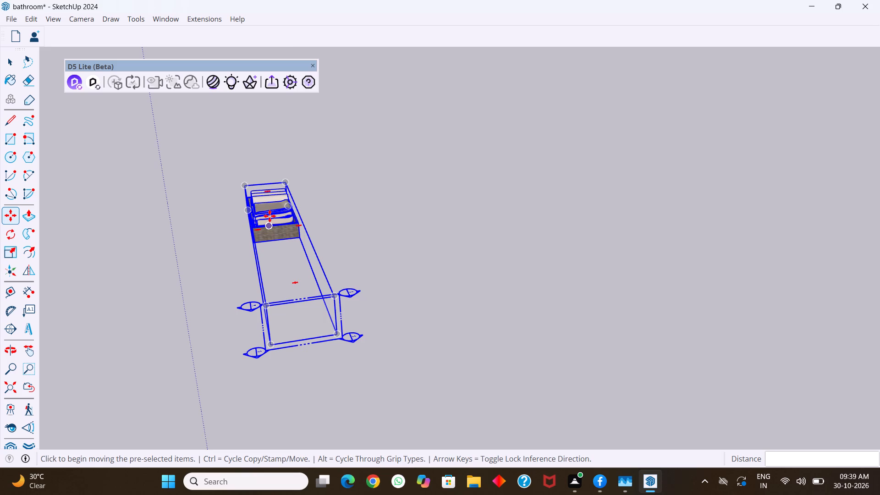
click(316, 92)
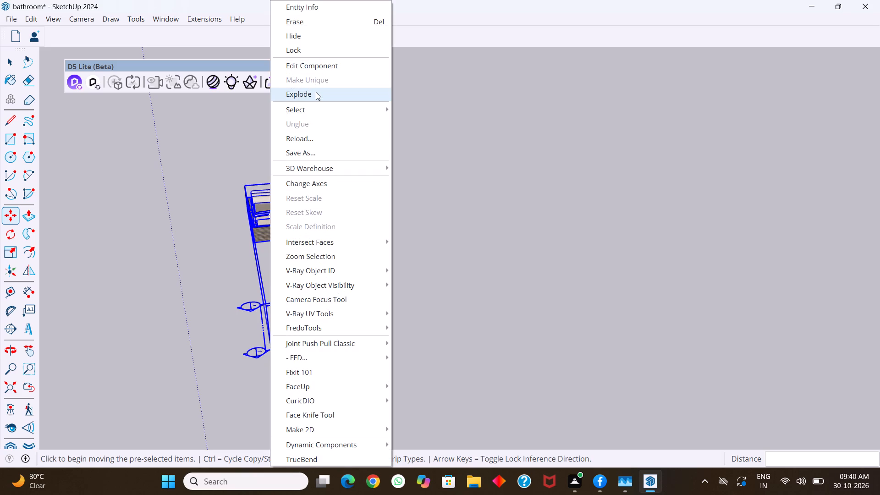
key(space)
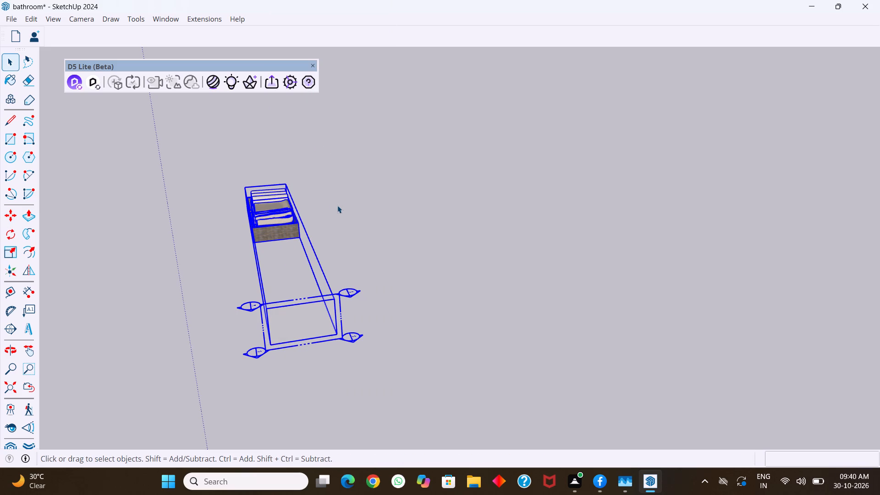
click(337, 205)
click(340, 292)
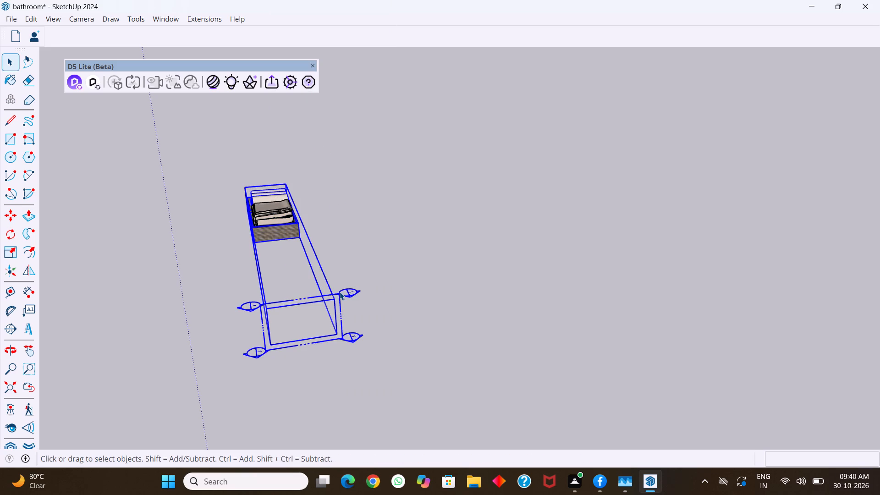
right_click(340, 292)
click(374, 95)
Move the front wicker basket about 9' 3 1/2" onto the washbasin cabinet's open shelf, beside the tall towel stack.
scroll(323, 271, down, 13)
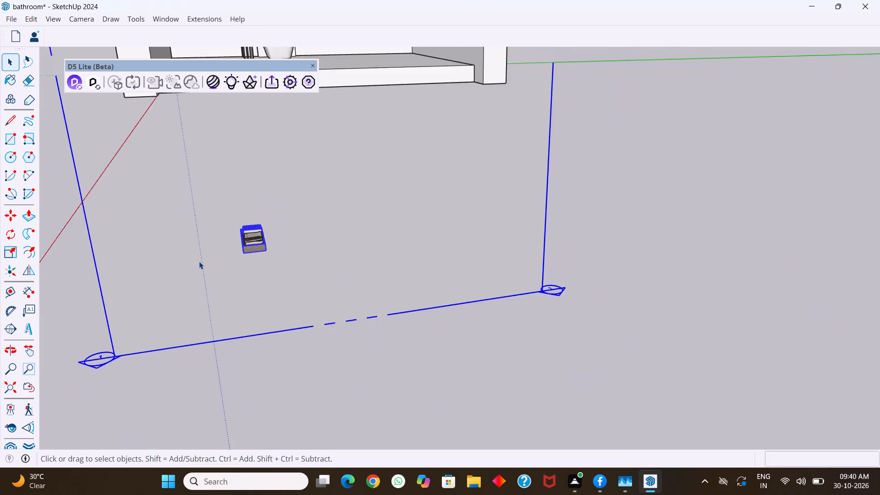
scroll(199, 261, down, 20)
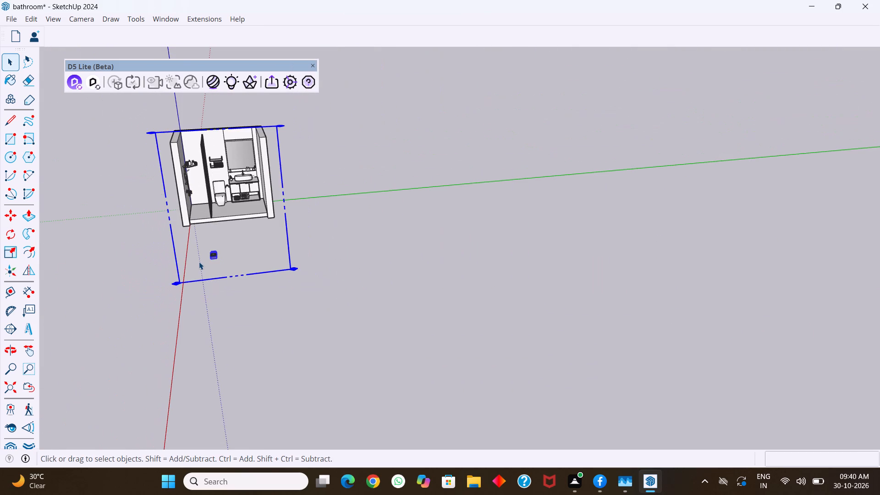
middle_drag(199, 262, 198, 252)
scroll(212, 262, up, 4)
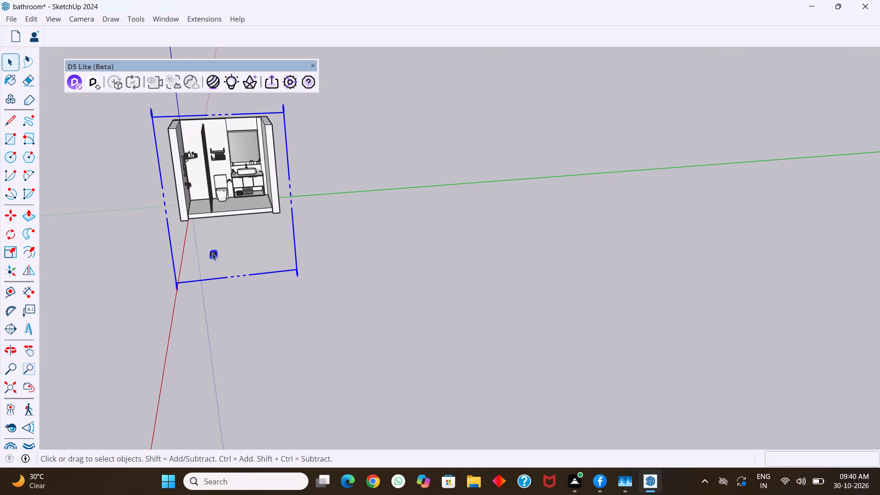
scroll(212, 253, up, 14)
scroll(218, 256, up, 8)
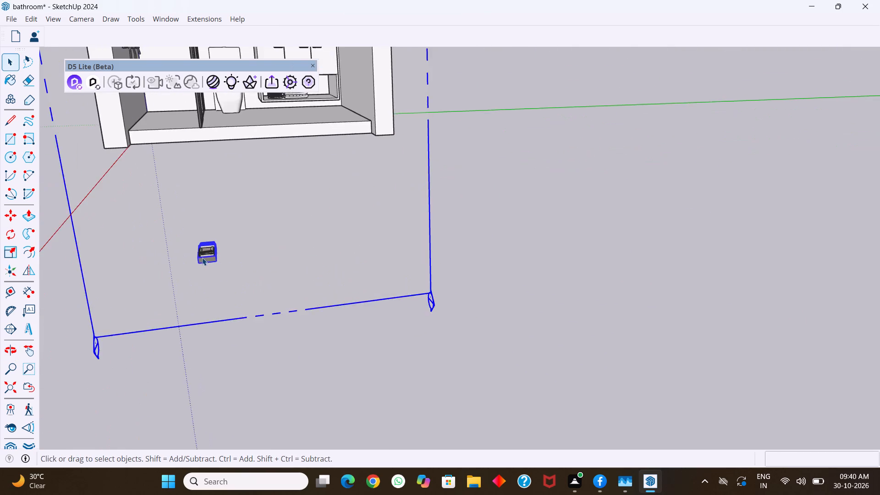
scroll(202, 258, up, 20)
scroll(202, 258, up, 13)
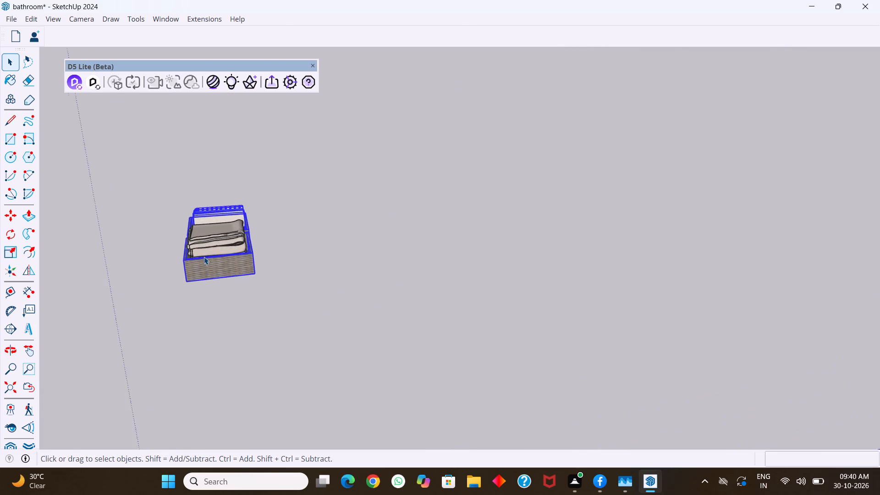
click(283, 272)
click(239, 269)
middle_drag(229, 267, 242, 265)
scroll(242, 265, up, 1)
key(m)
scroll(258, 283, up, 7)
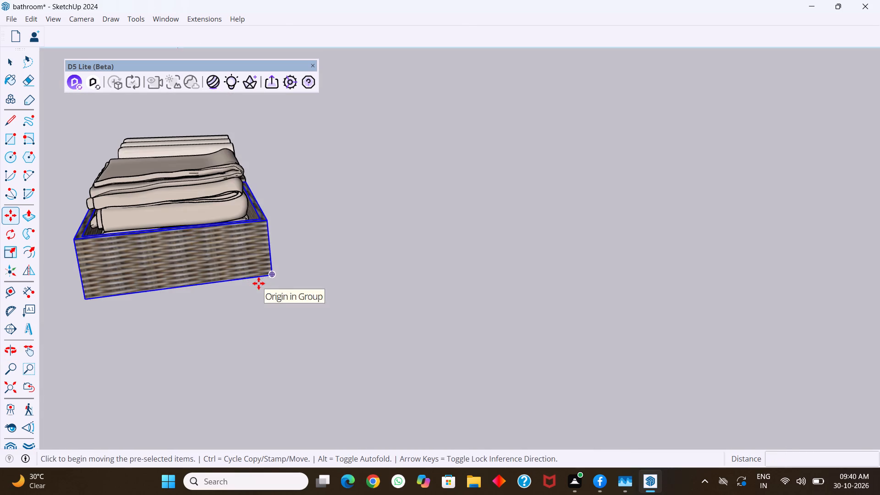
click(271, 273)
scroll(295, 240, down, 8)
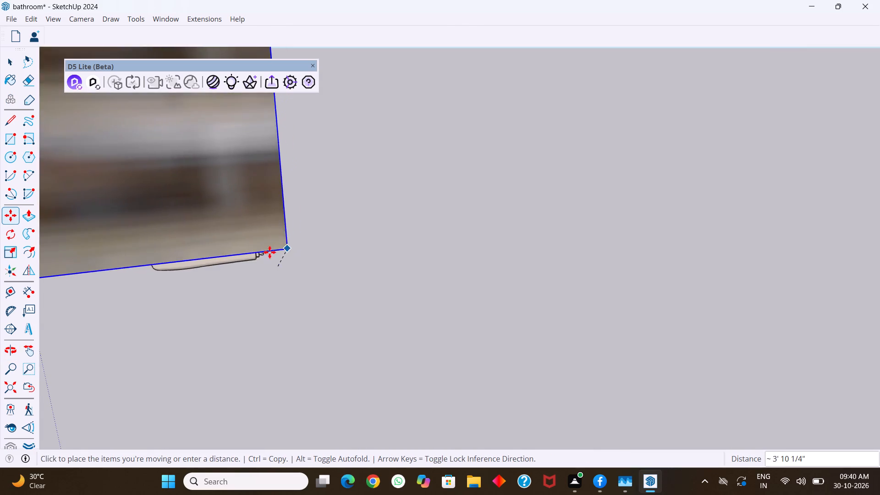
scroll(269, 252, down, 20)
scroll(269, 252, down, 6)
scroll(222, 218, down, 5)
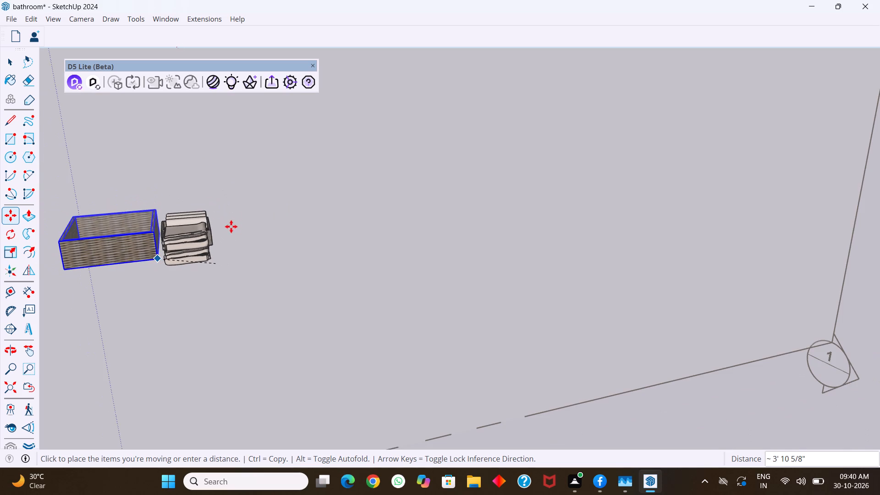
scroll(231, 226, down, 20)
scroll(231, 226, down, 5)
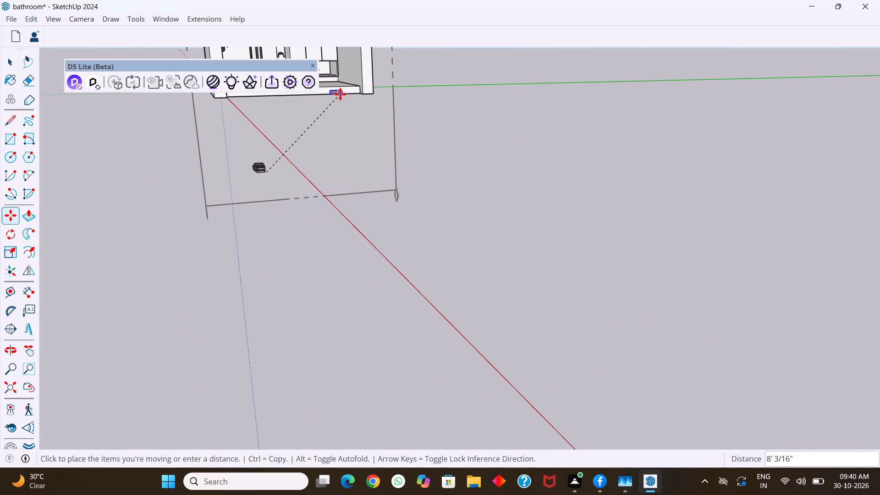
shift+middle_drag(338, 71, 316, 198)
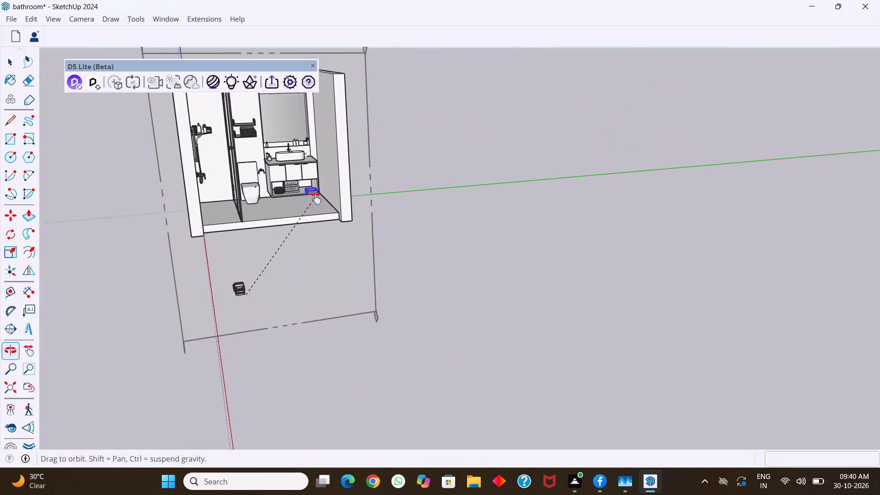
shift+middle_drag(316, 198, 308, 215)
scroll(307, 217, up, 20)
scroll(307, 217, up, 3)
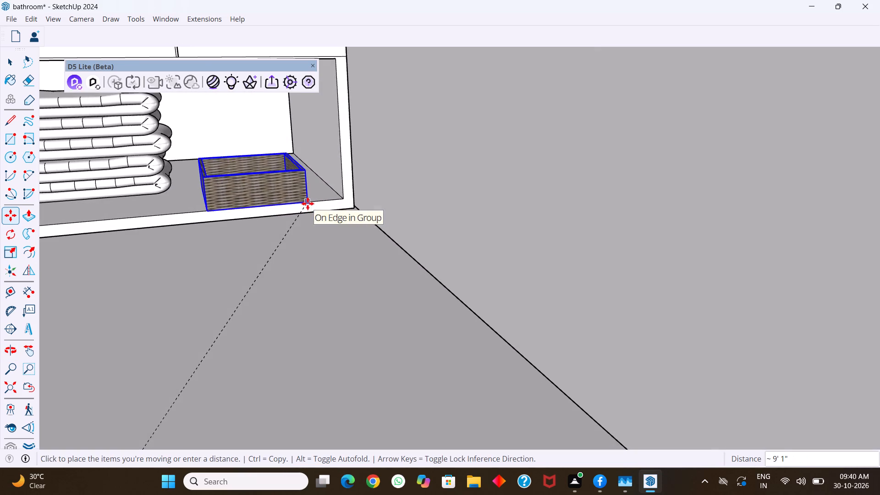
scroll(304, 192, up, 2)
click(303, 186)
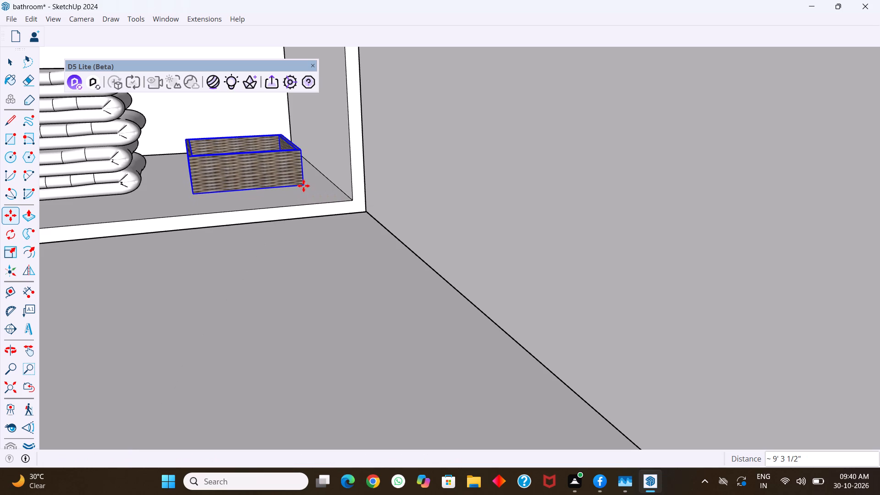
Scale the wicker basket's height on the shelf by about 3.18.
key(s)
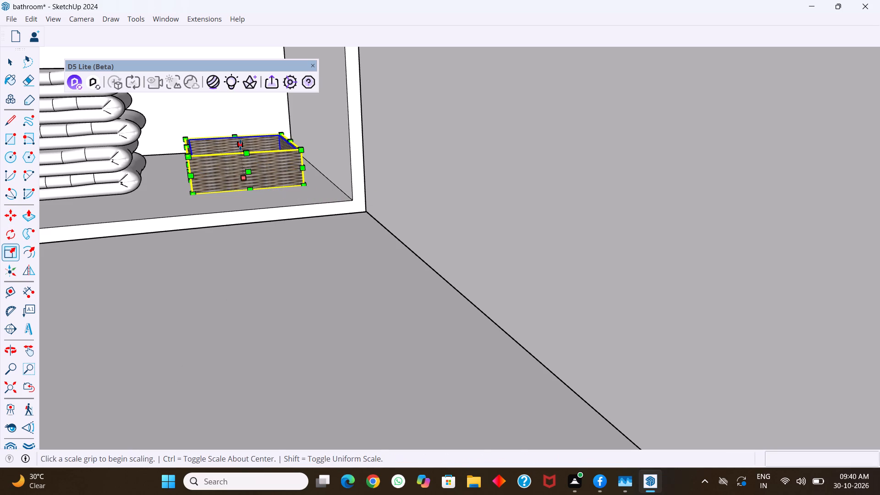
click(240, 145)
scroll(232, 119, down, 13)
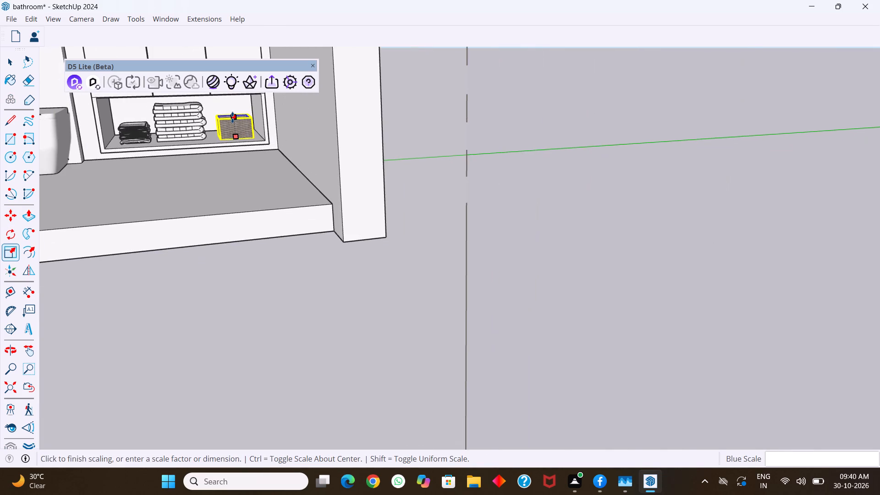
middle_drag(232, 117, 235, 173)
scroll(231, 166, up, 9)
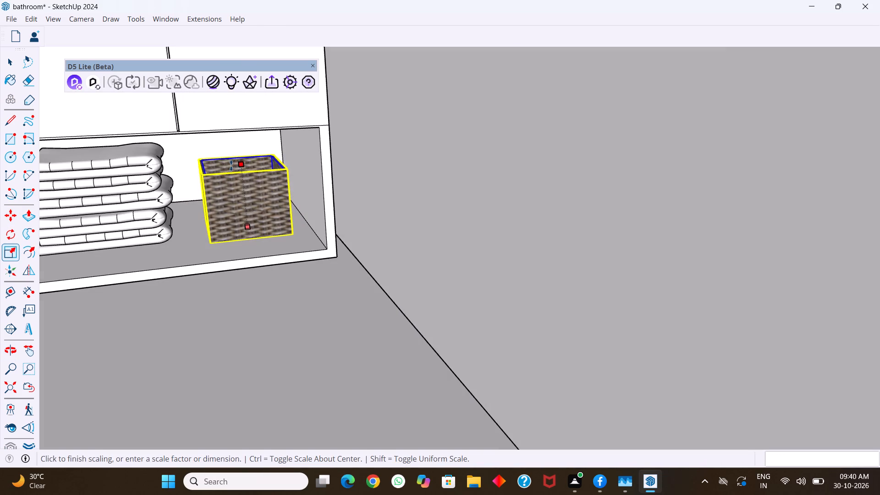
click(231, 147)
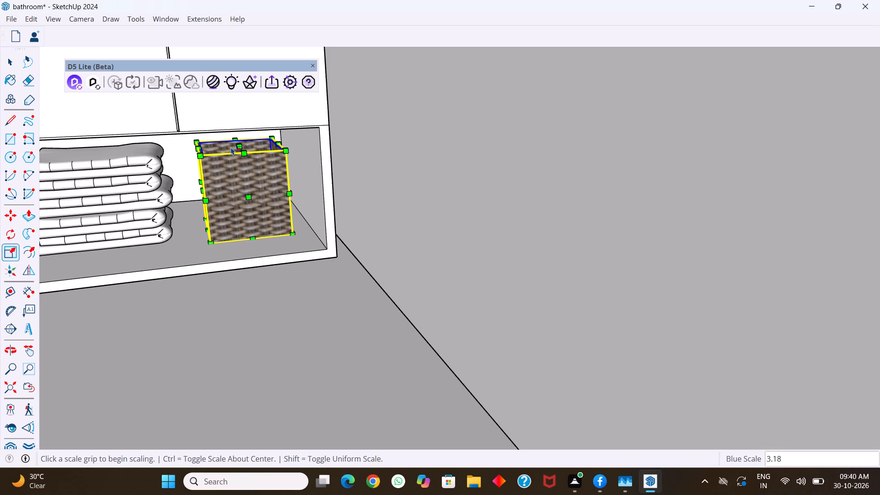
Widen the basket by about 1.23 towards the tall towel stack, and extend it slightly towards the cabinet's side panel.
click(208, 189)
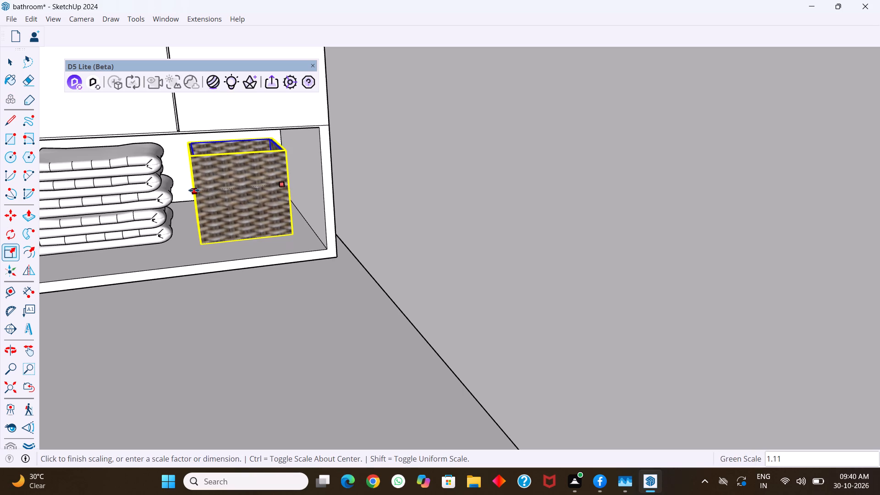
click(185, 192)
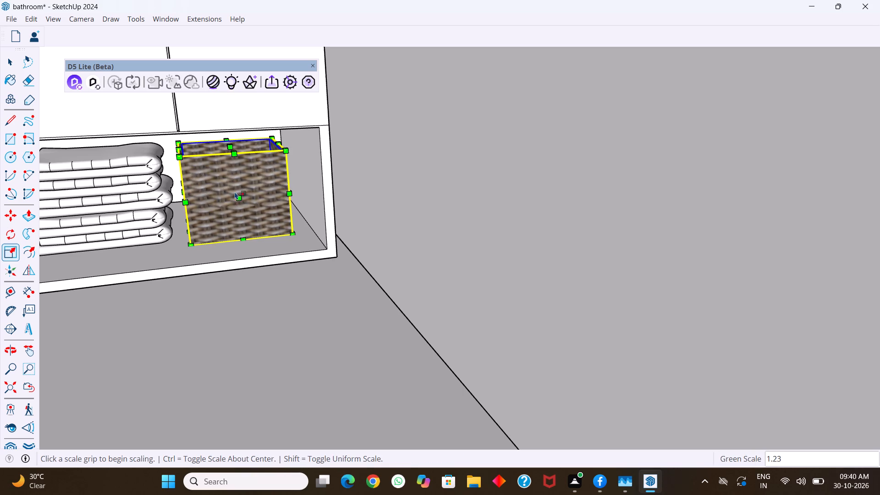
click(284, 183)
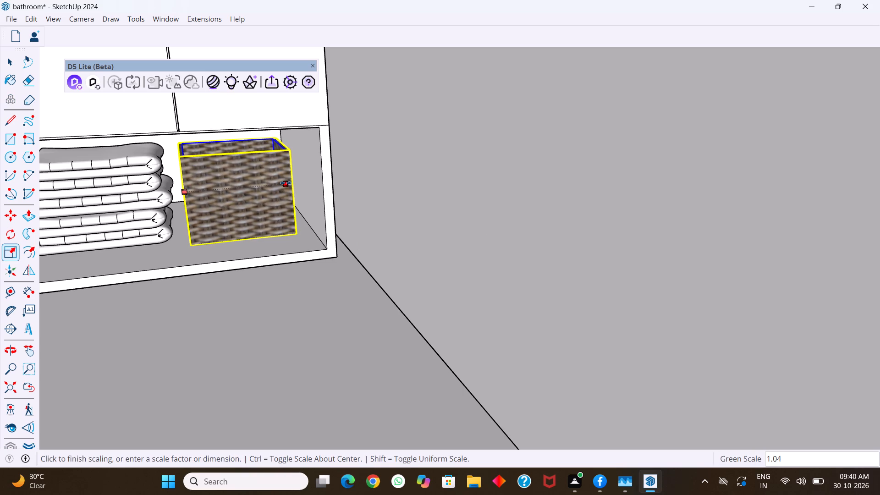
click(289, 182)
key(Escape)
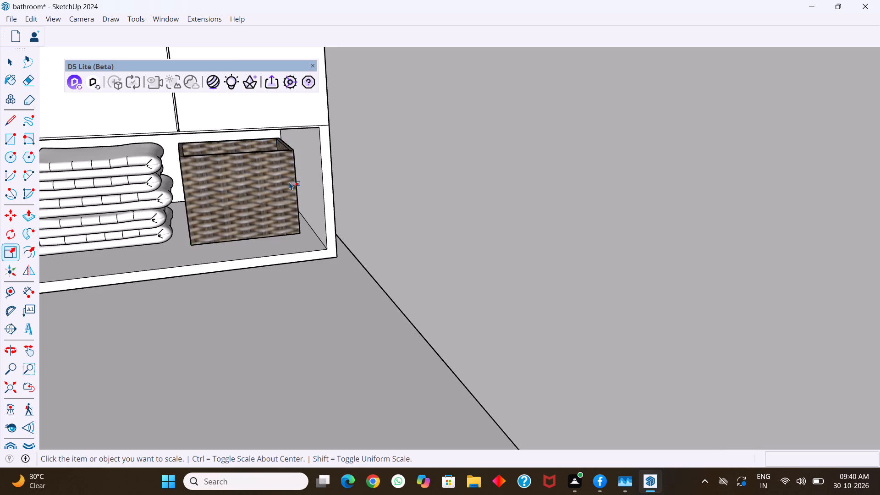
Move the loose folded-towel stack about 8' 3 3/8" onto the cabinet's open shelf, on top of the small towel stack.
scroll(285, 184, down, 12)
key(space)
scroll(265, 186, down, 6)
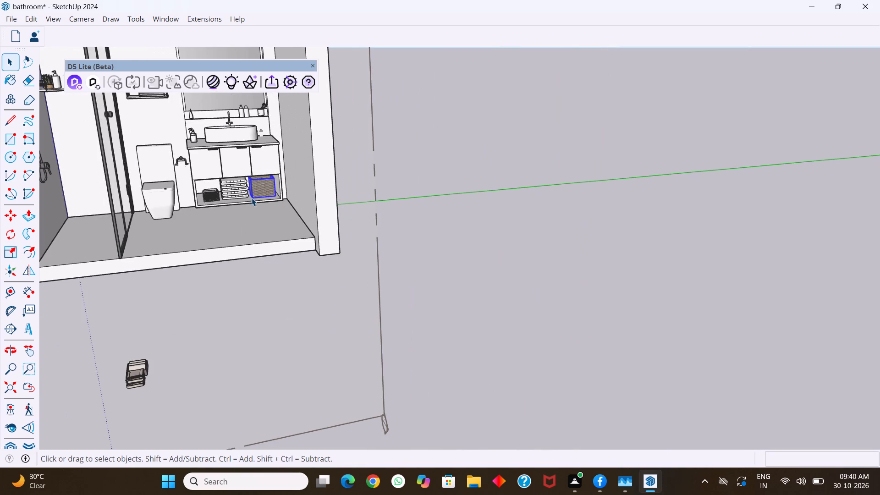
click(166, 395)
scroll(149, 396, up, 10)
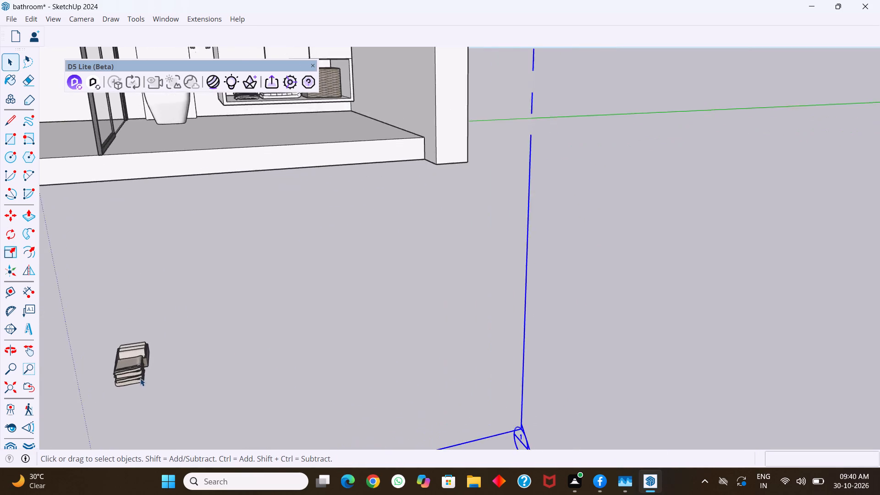
scroll(140, 378, up, 4)
click(130, 369)
scroll(130, 369, up, 6)
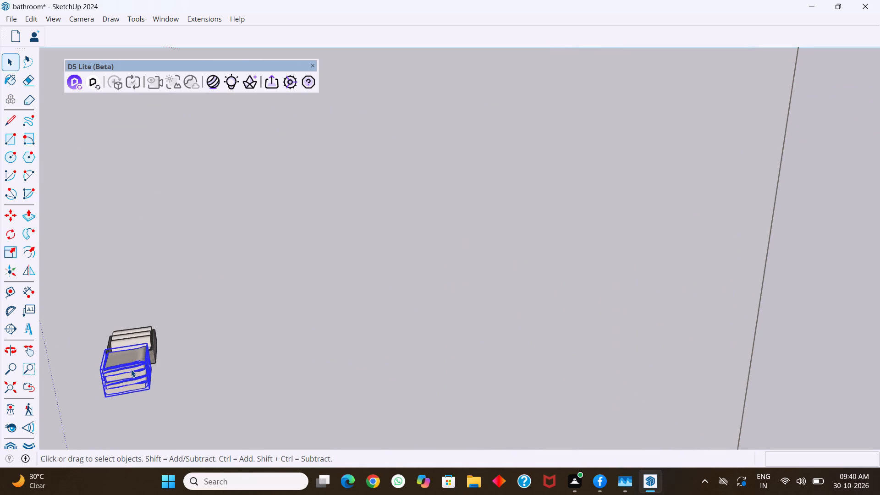
key(m)
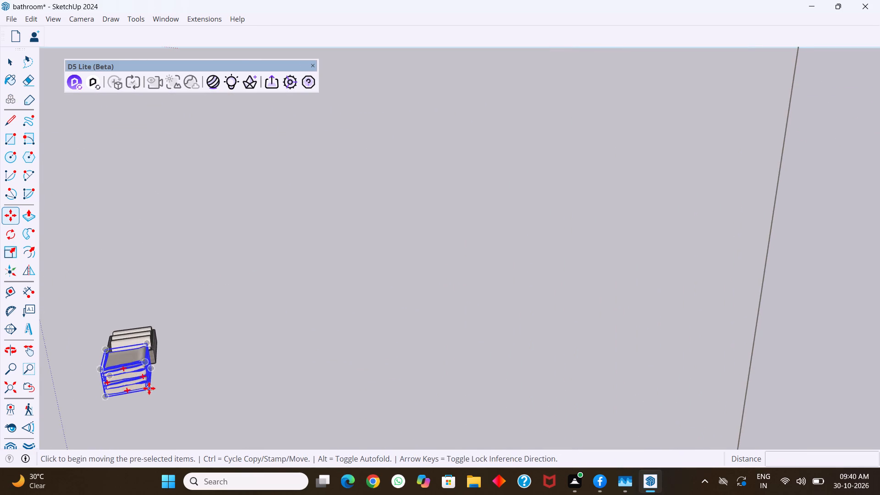
click(149, 388)
scroll(203, 284, down, 6)
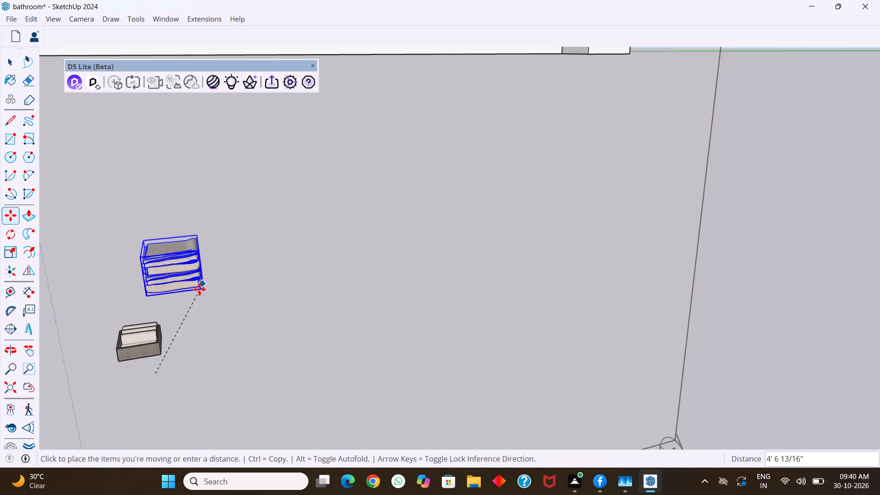
scroll(199, 289, down, 20)
scroll(199, 289, down, 3)
scroll(239, 170, up, 6)
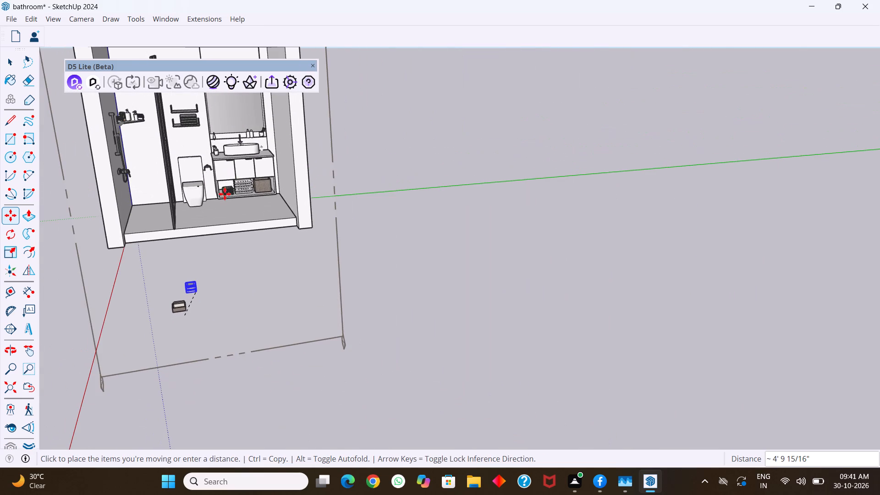
scroll(225, 194, up, 6)
scroll(228, 185, up, 19)
scroll(228, 185, up, 11)
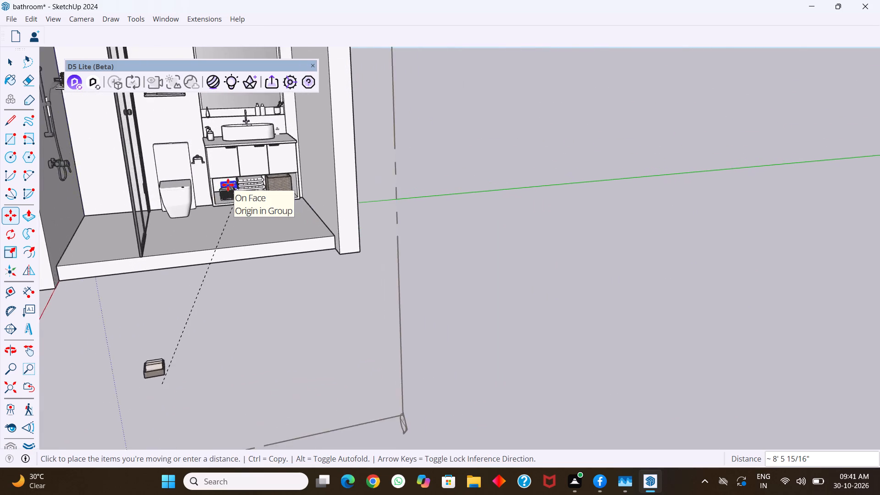
scroll(228, 185, up, 20)
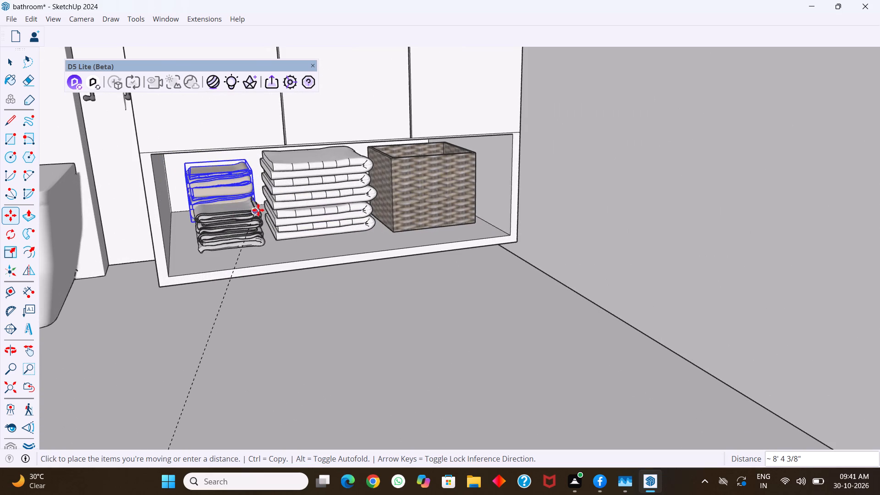
click(258, 213)
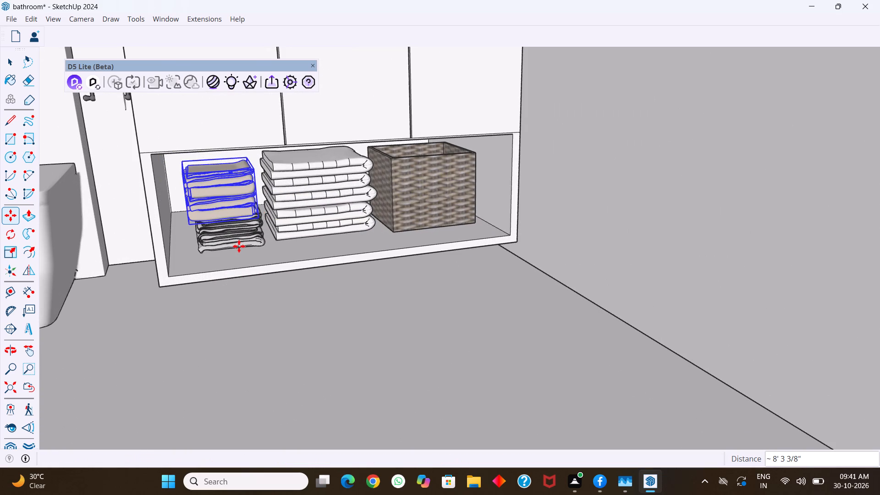
key(Escape)
scroll(240, 246, down, 6)
key(space)
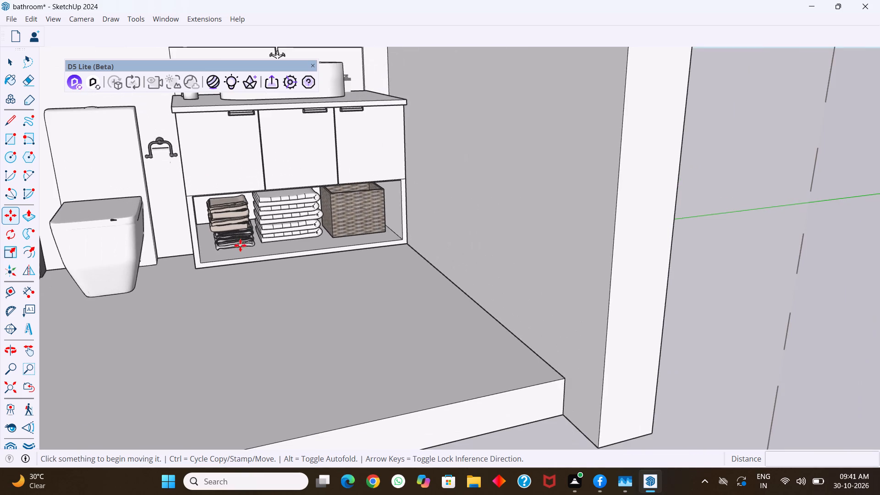
Delete the section plane and the leftover basket with towels in front of the bathroom.
scroll(240, 245, down, 17)
click(226, 396)
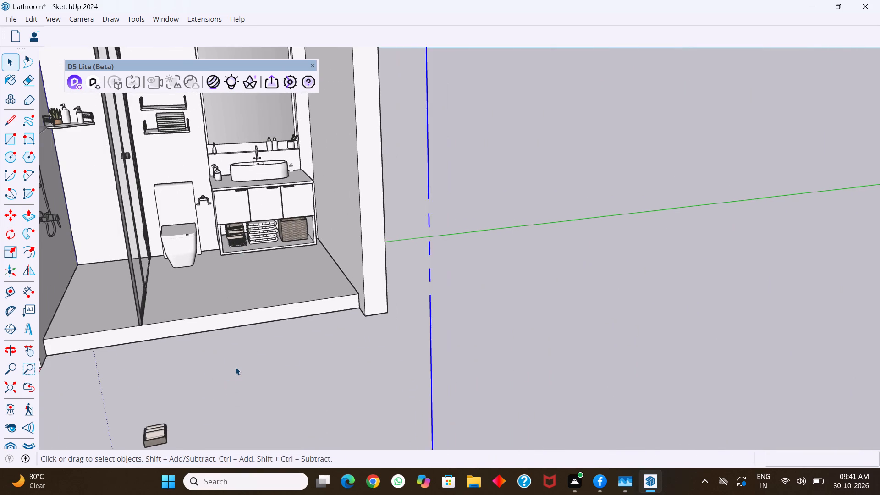
scroll(236, 367, down, 7)
drag(206, 384, 151, 434)
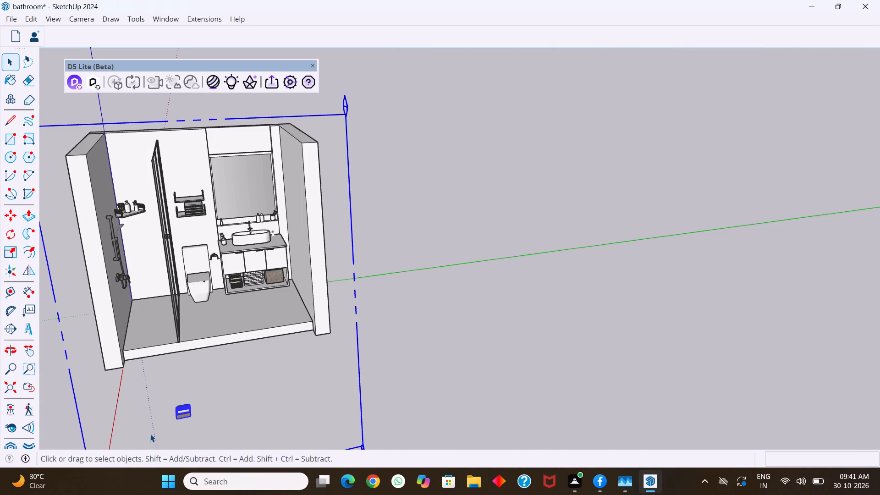
key(Delete)
Examine the whole furnished bathroom from the open front.
scroll(243, 373, down, 12)
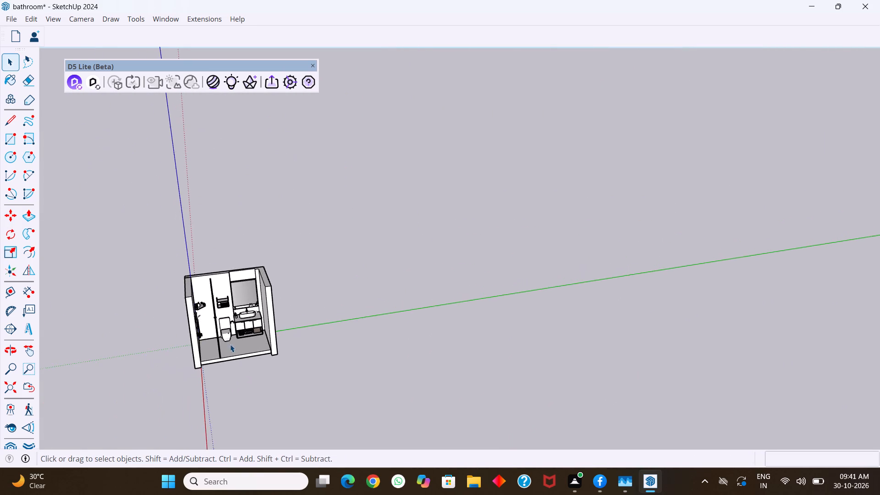
scroll(230, 344, down, 5)
middle_drag(229, 332, 220, 289)
scroll(217, 314, up, 12)
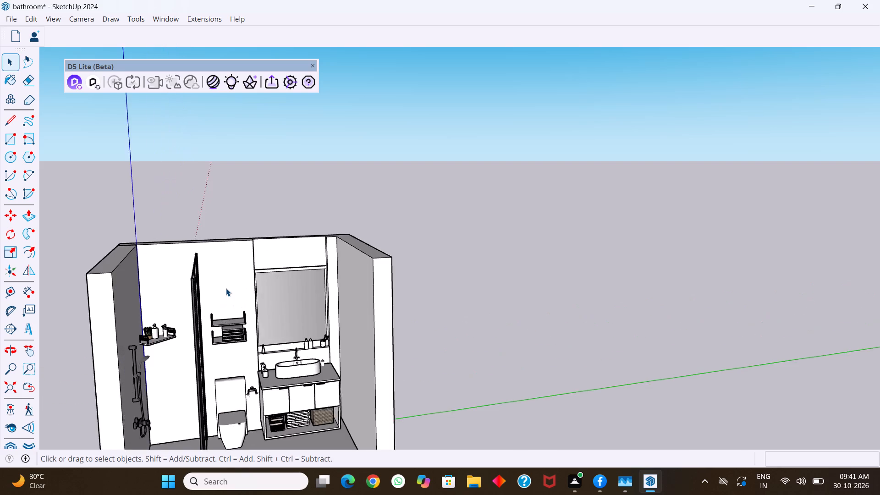
scroll(226, 288, up, 14)
scroll(222, 321, down, 10)
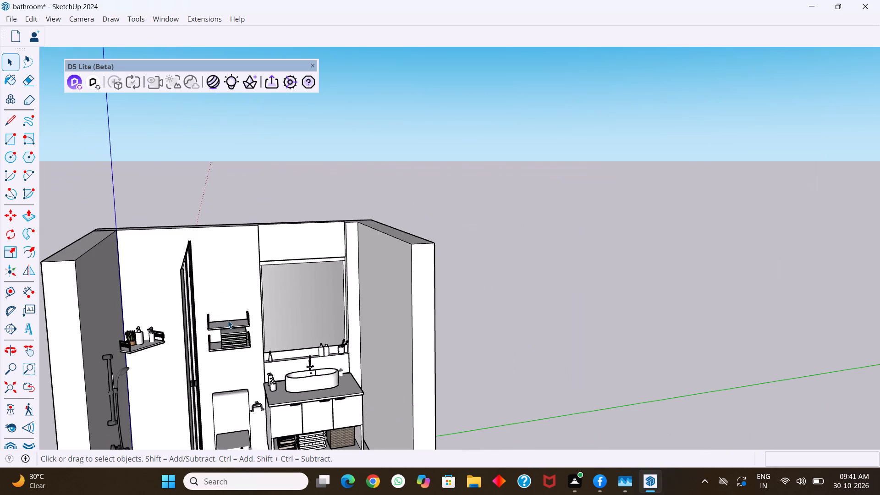
middle_click(228, 320)
scroll(226, 320, down, 5)
middle_click(274, 364)
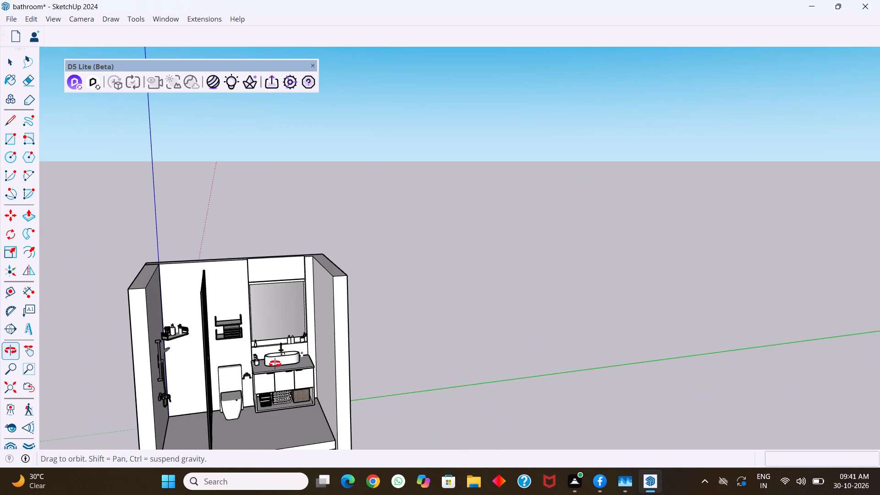
Search 3D Warehouse for "plant".
click(166, 16)
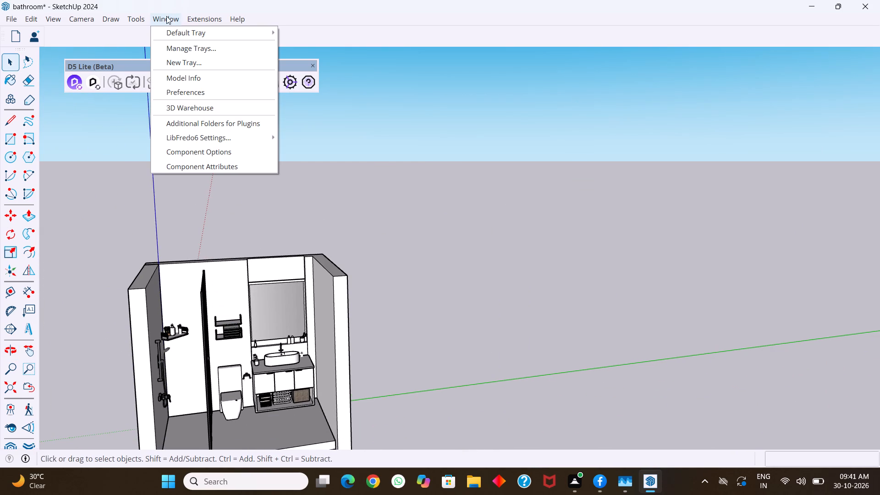
click(220, 104)
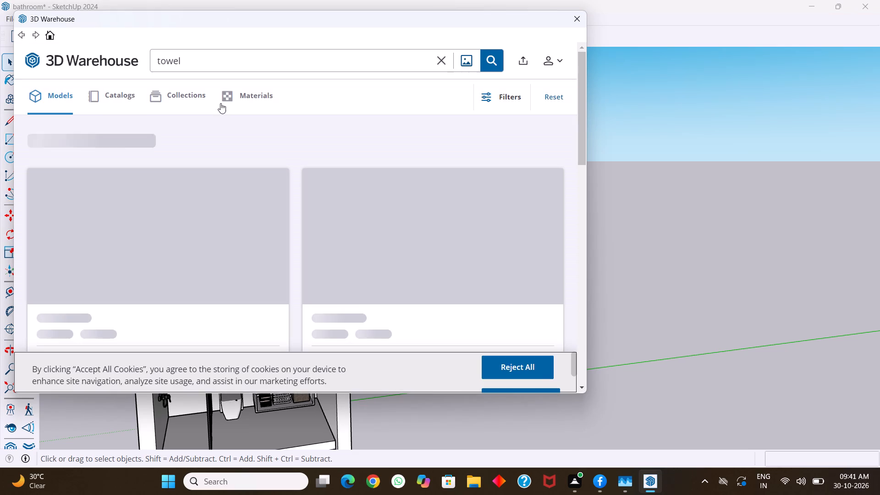
click(220, 59)
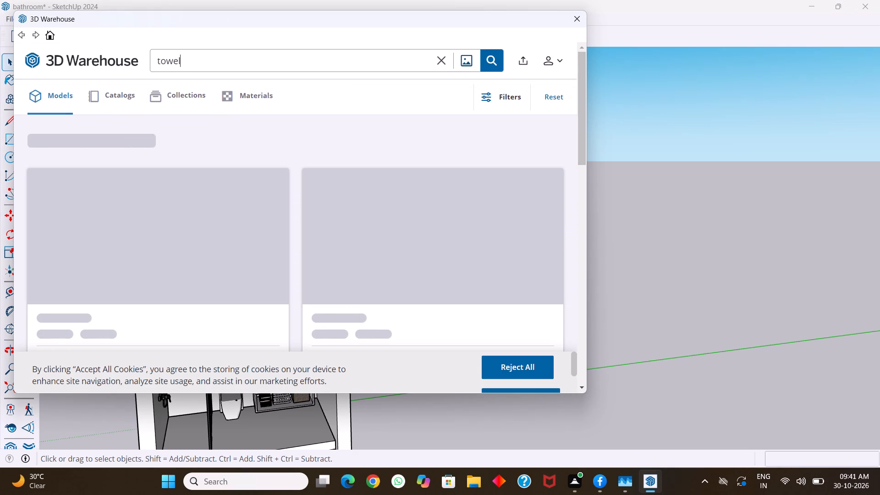
key(BackSpace)
key(BackSpace)
key(BackSpace)
key(BackSpace)
key(BackSpace)
key(BackSpace)
key(BackSpace)
key(BackSpace)
key(BackSpace)
key(BackSpace)
key(BackSpace)
key(BackSpace)
key(BackSpace)
key(BackSpace)
key(BackSpace)
key(BackSpace)
key(BackSpace)
key(BackSpace)
key(BackSpace)
key(BackSpace)
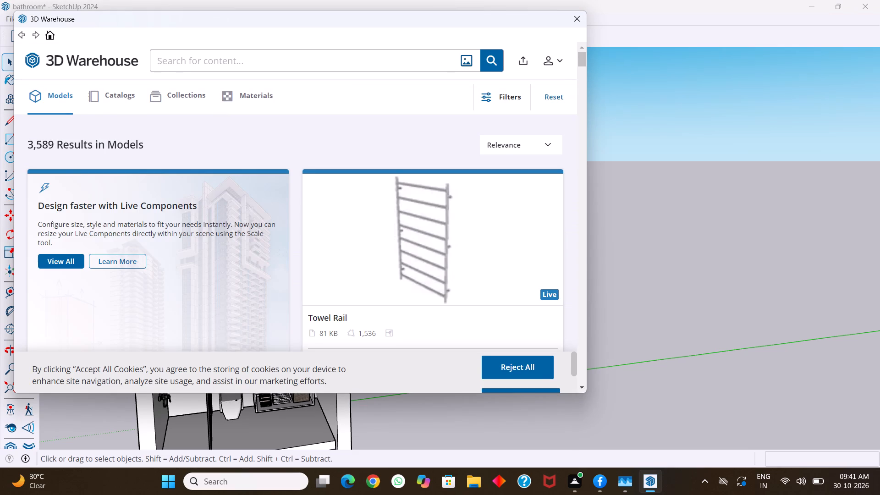
text(pl)
text(ant)
key(Return)
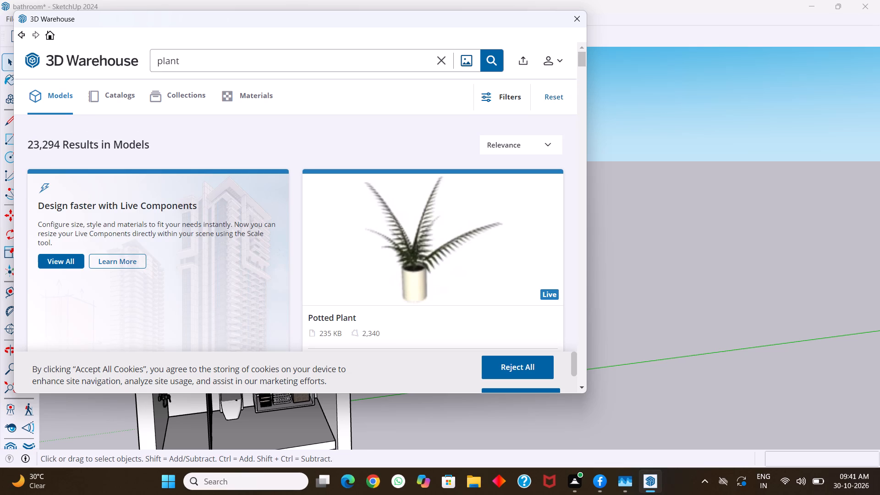
Find the 39 MB "Plants" ladder shelf with potted plants in the results and load it directly into the model.
scroll(220, 59, down, 4)
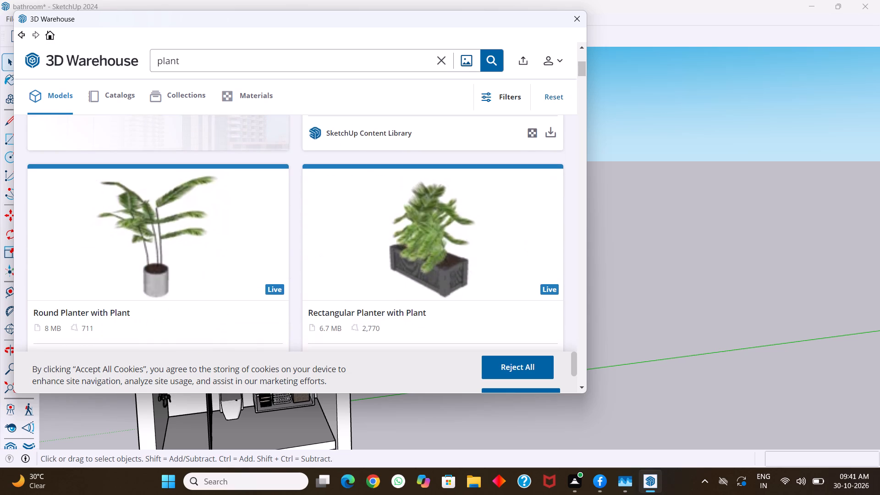
scroll(220, 59, down, 4)
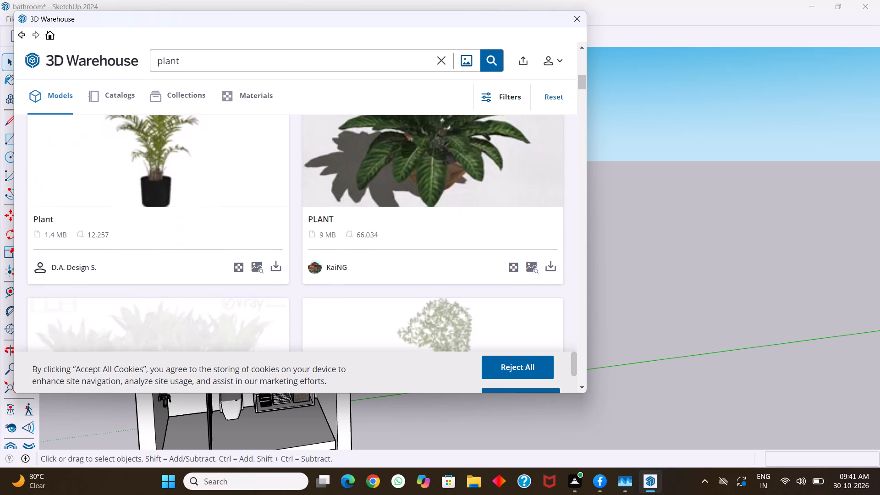
scroll(220, 59, down, 4)
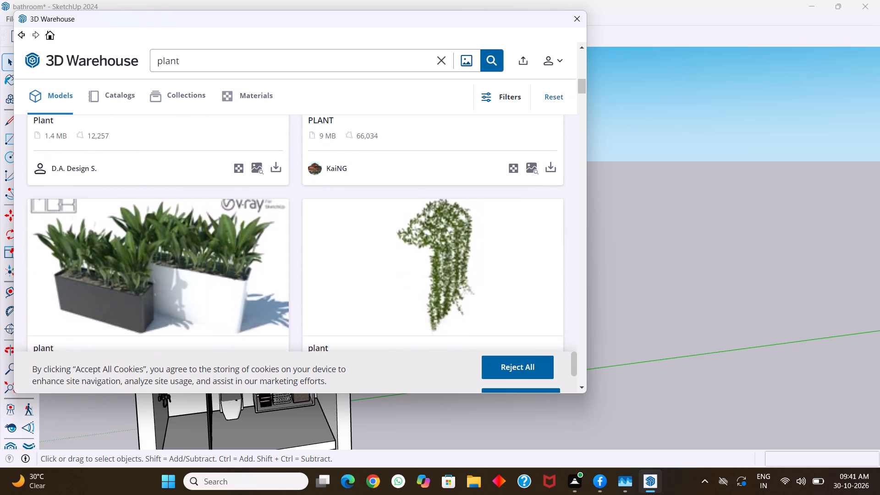
scroll(220, 59, down, 7)
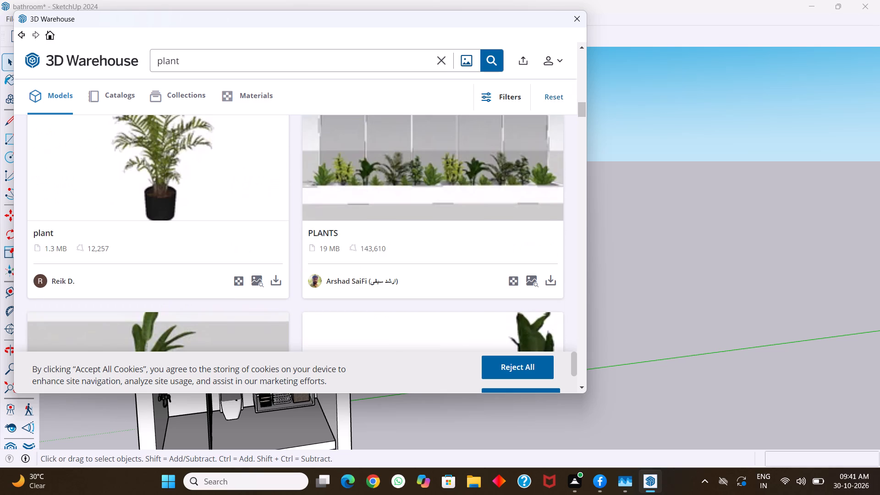
scroll(220, 59, down, 4)
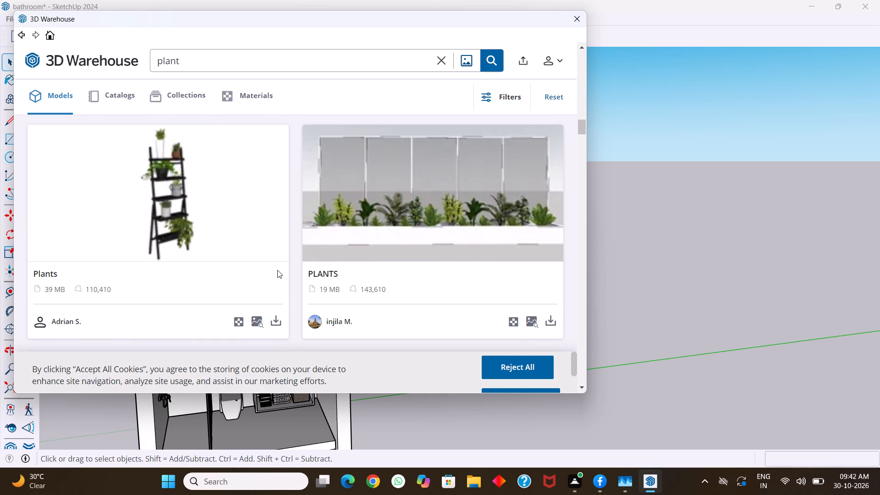
click(282, 319)
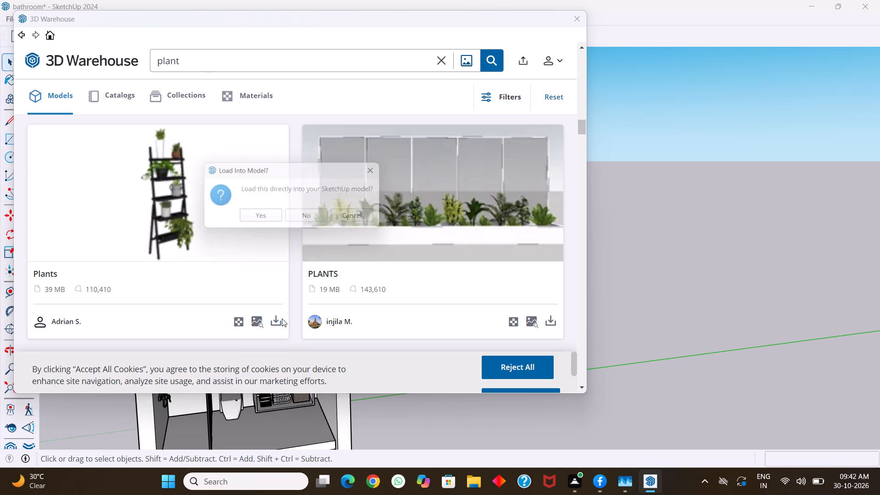
click(248, 213)
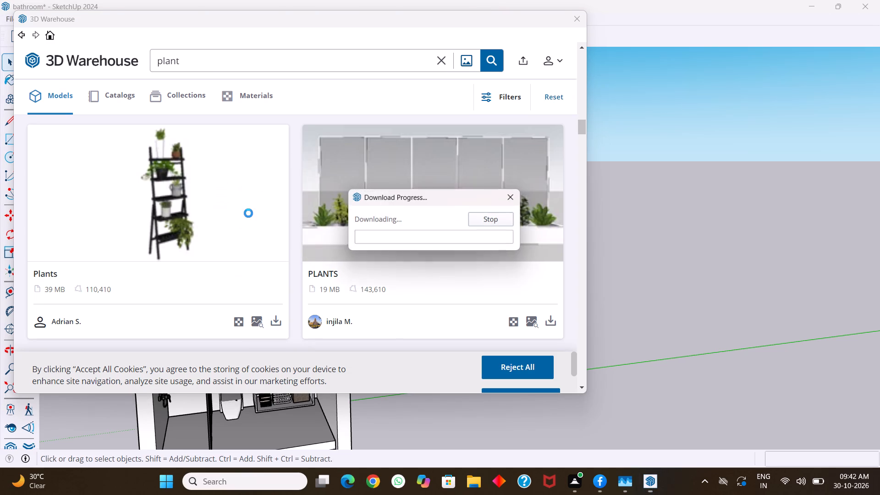
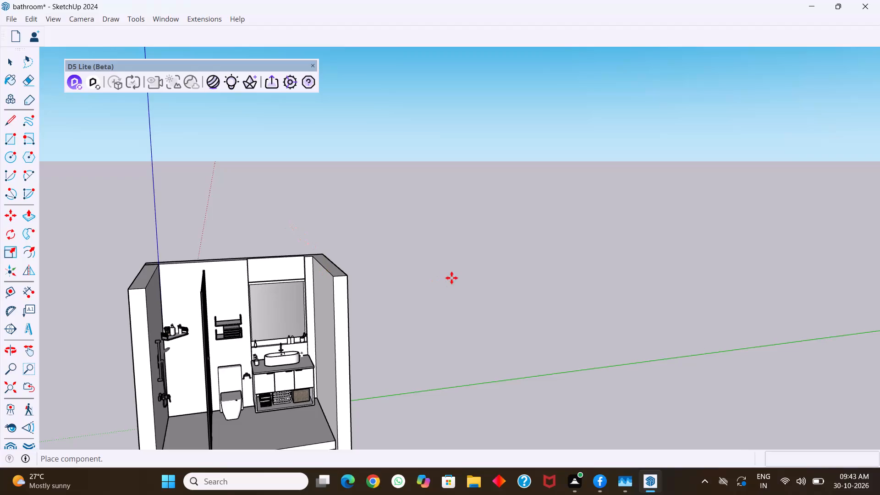
Place the ladder plant shelf component on the ground outside the bathroom, beside the side wall nearest the vanity.
scroll(436, 294, down, 5)
scroll(390, 303, down, 5)
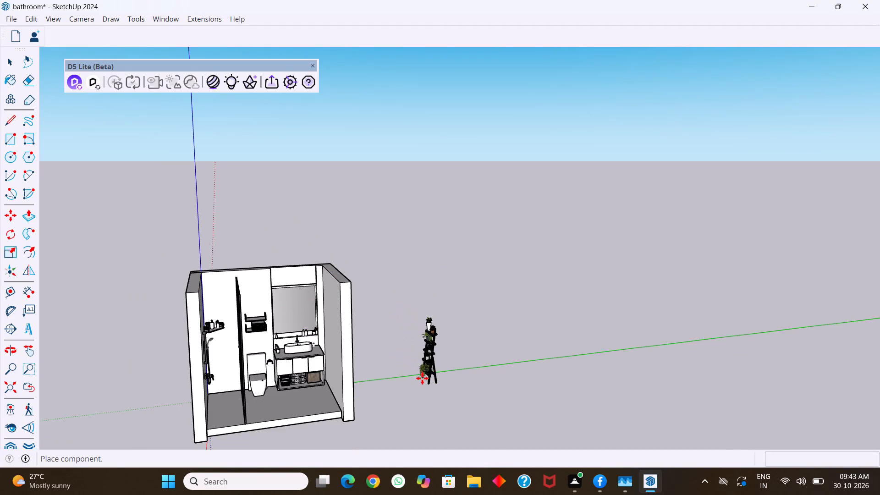
click(422, 378)
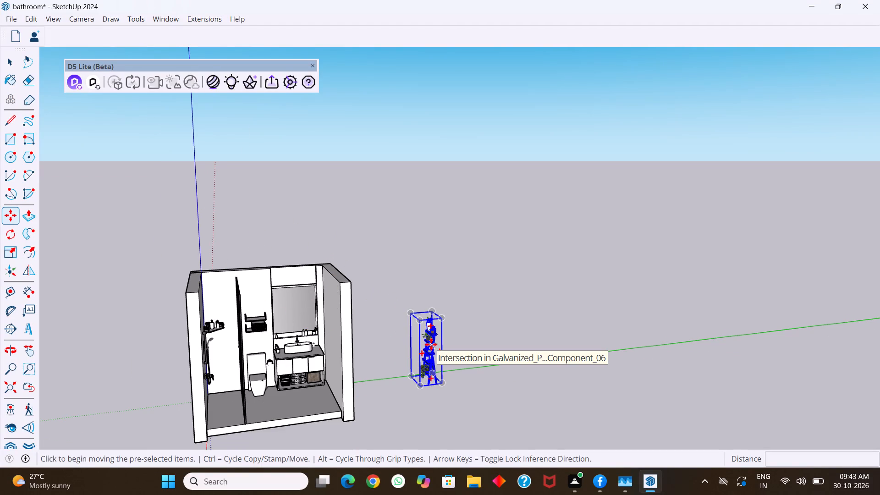
Explode the ladder plant shelf component and the group inside it into separate shelf and plant objects.
right_click(430, 344)
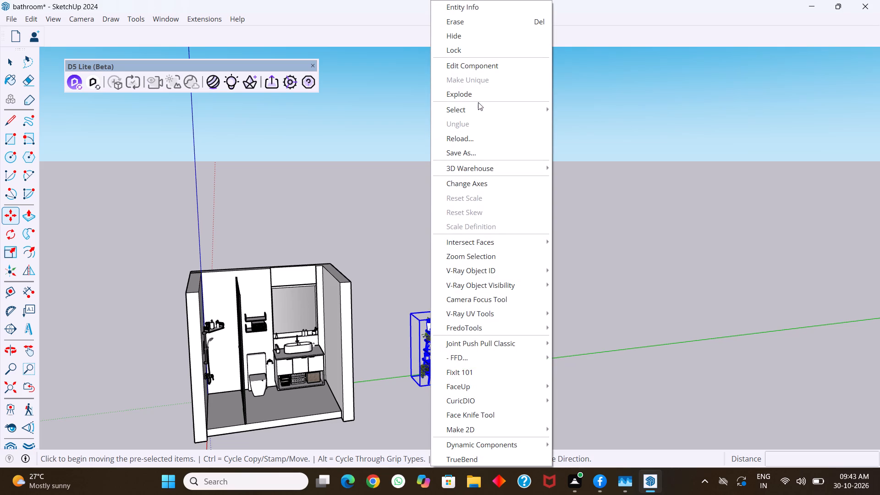
click(478, 97)
key(space)
click(496, 359)
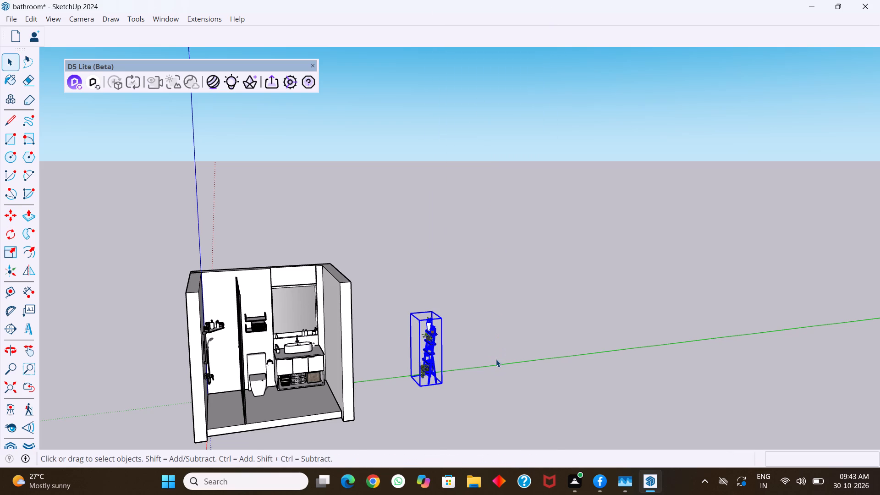
middle_drag(447, 343, 503, 332)
scroll(442, 347, up, 14)
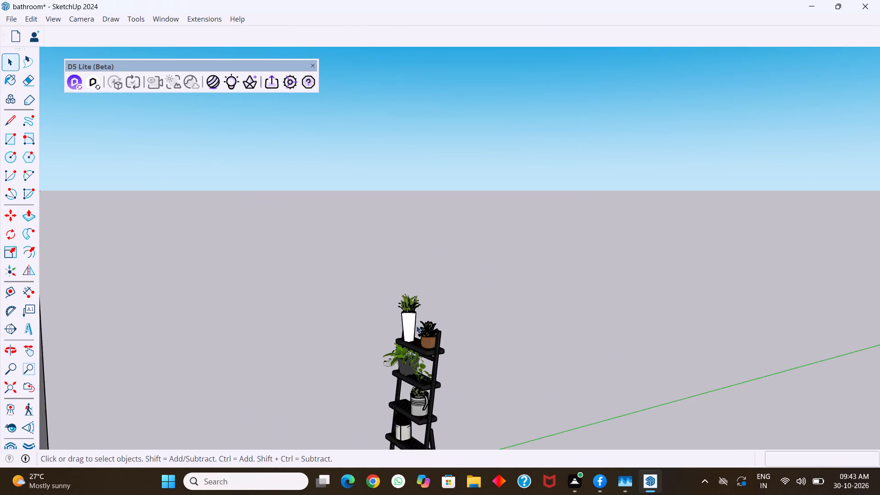
scroll(416, 325, up, 5)
click(439, 348)
scroll(472, 322, down, 3)
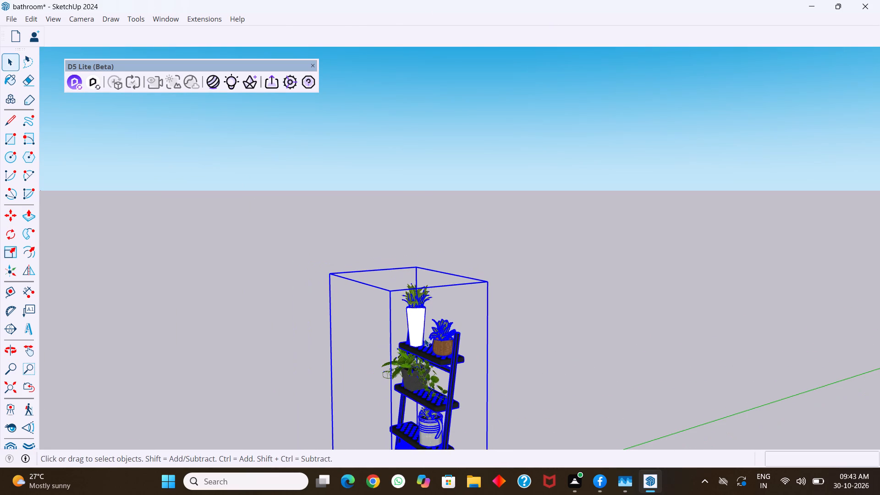
right_click(424, 339)
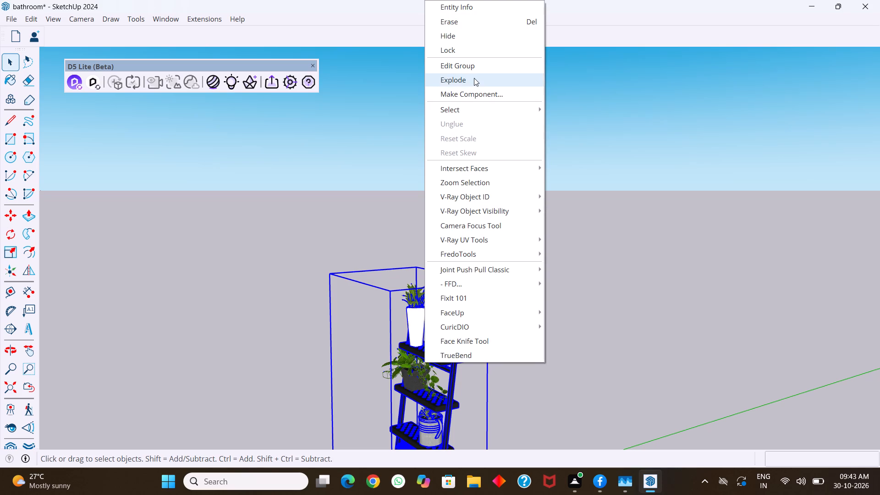
click(474, 78)
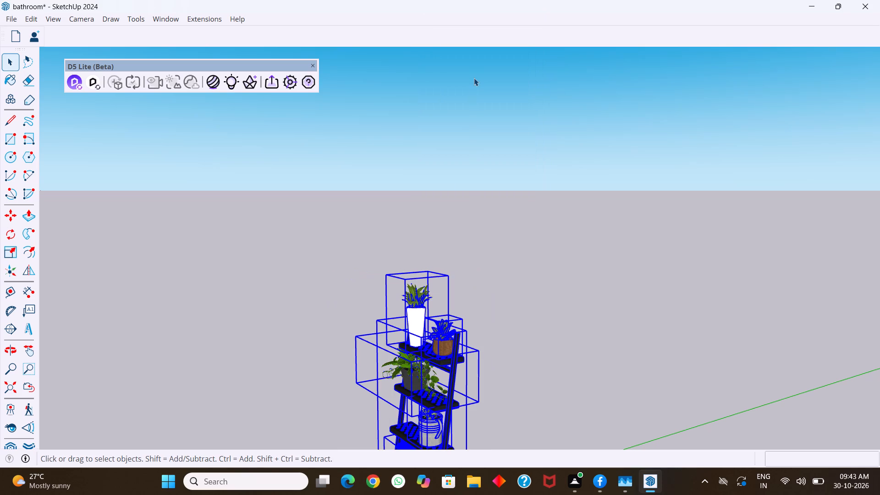
click(532, 262)
Move the plant in the round brown pot from the ladder's top tier to the shower-side end of the upper towel shelf above the toilet.
scroll(431, 251, down, 4)
scroll(395, 275, down, 6)
scroll(421, 368, up, 20)
scroll(421, 368, up, 3)
scroll(418, 327, down, 5)
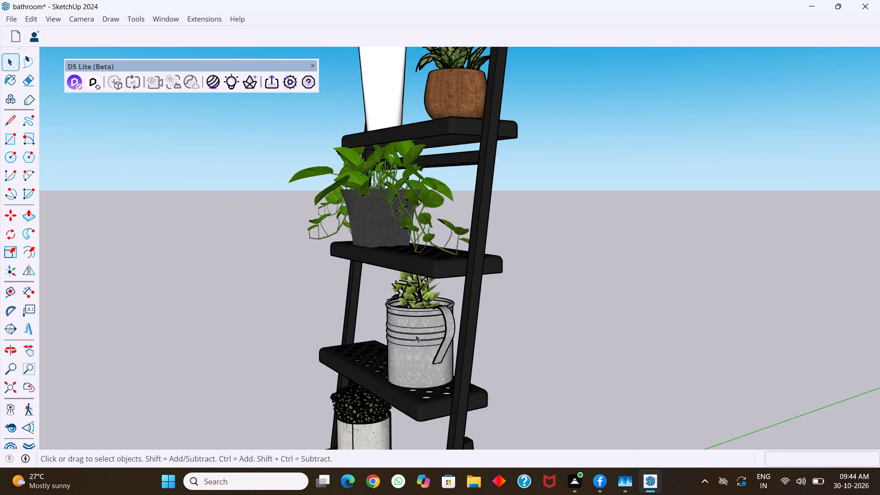
scroll(411, 357, down, 11)
scroll(378, 411, up, 12)
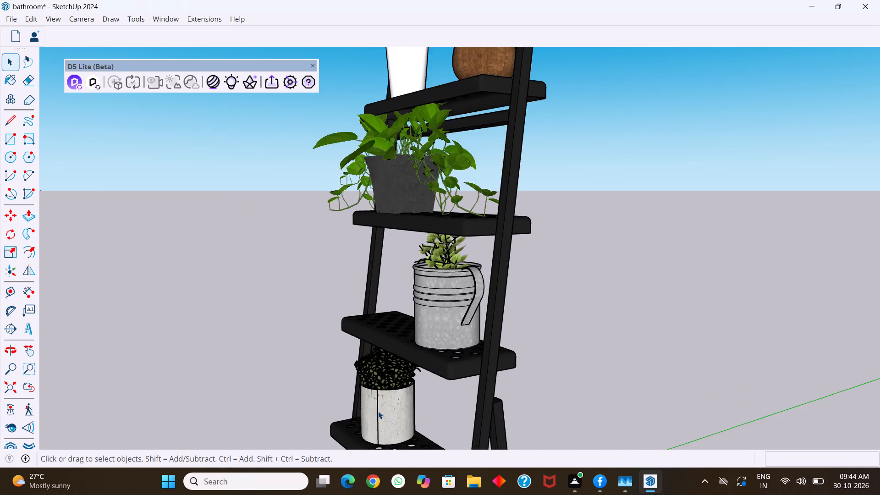
scroll(378, 411, up, 15)
scroll(377, 401, down, 20)
scroll(377, 401, down, 4)
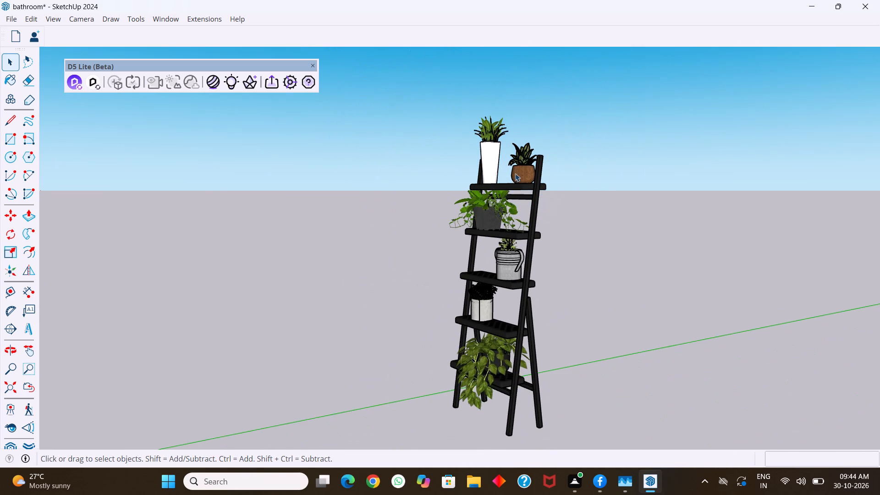
click(524, 169)
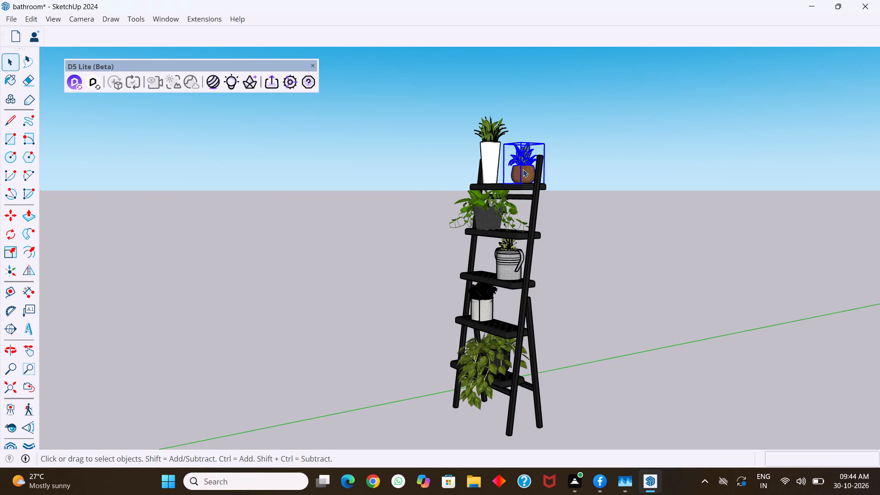
key(m)
click(544, 184)
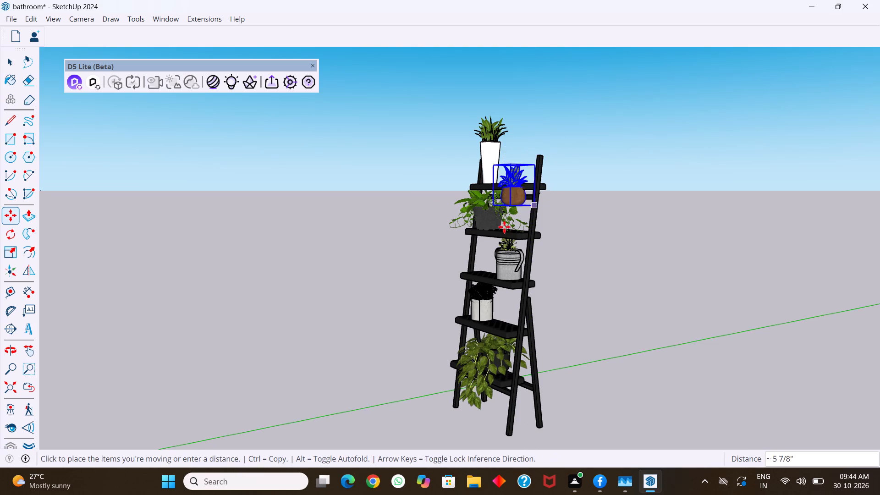
scroll(452, 258, down, 20)
scroll(452, 258, down, 1)
middle_drag(382, 231, 338, 239)
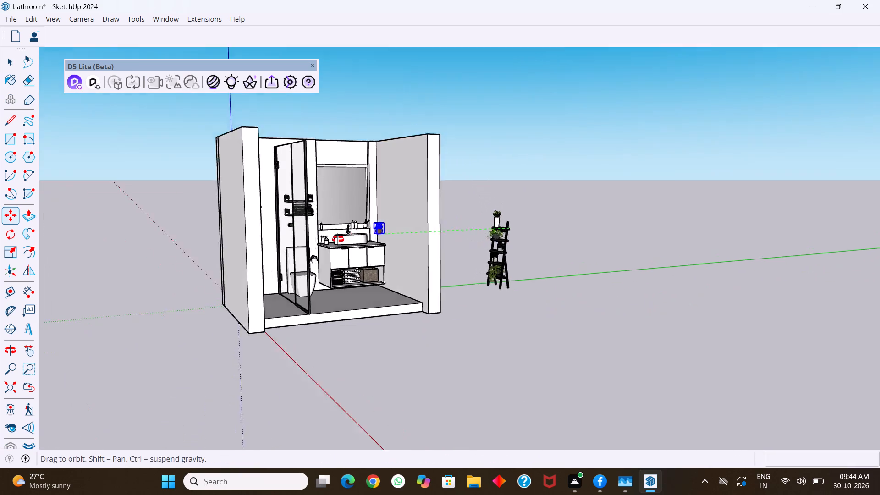
middle_drag(338, 239, 269, 253)
scroll(313, 192, up, 19)
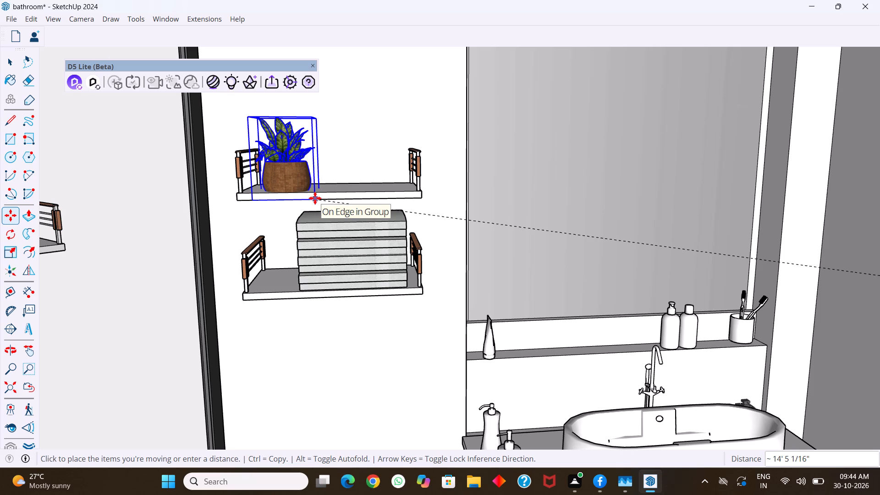
click(315, 195)
scroll(279, 267, down, 3)
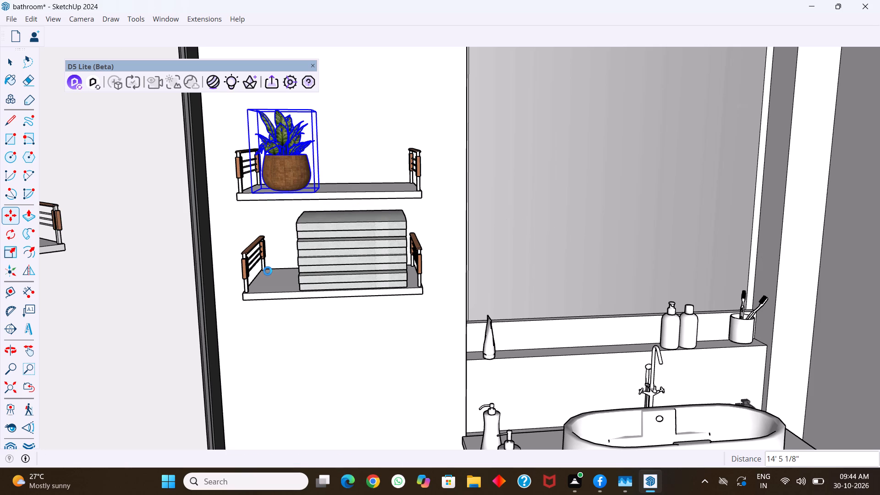
scroll(268, 271, down, 16)
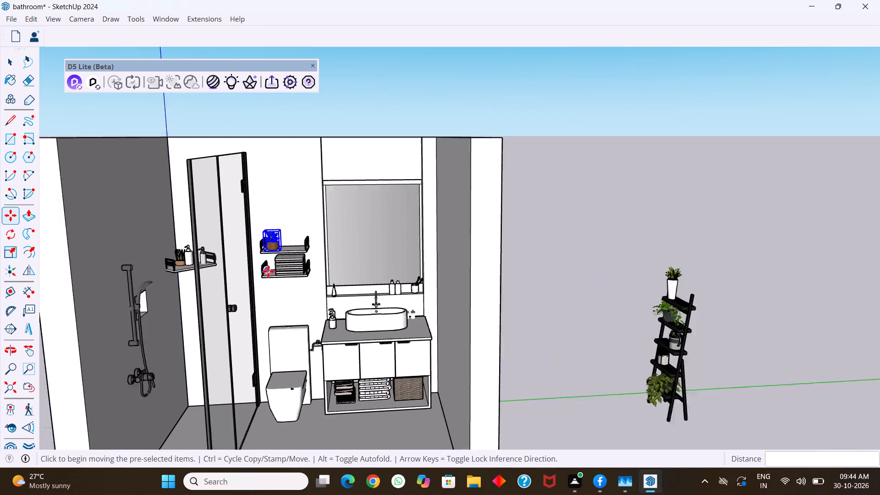
scroll(268, 271, down, 2)
key(space)
click(495, 350)
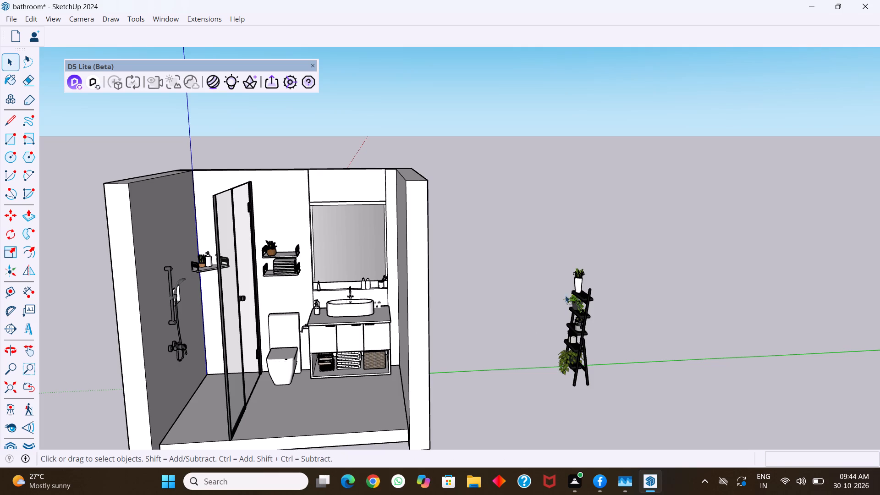
Move the plant in the cylindrical concrete pot from the ladder onto the upper towel shelf, beside the brown-potted plant.
middle_drag(575, 312, 612, 306)
scroll(580, 319, up, 12)
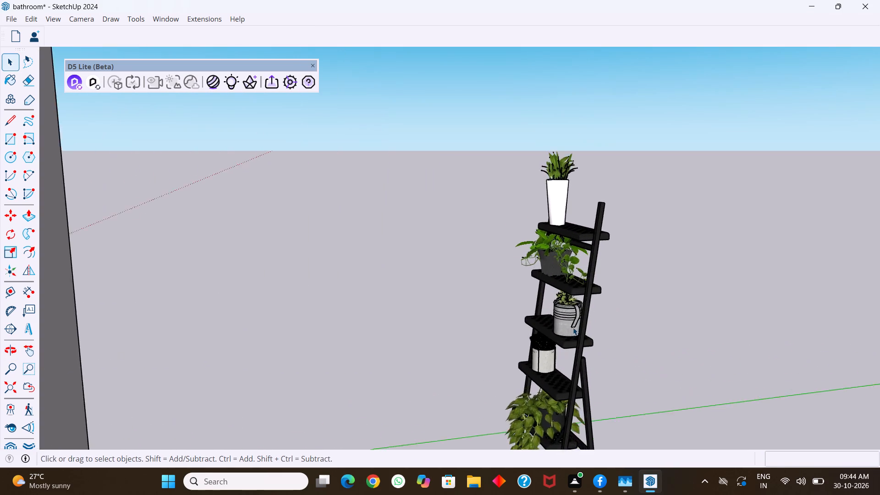
scroll(573, 327, up, 1)
middle_drag(541, 355, 529, 342)
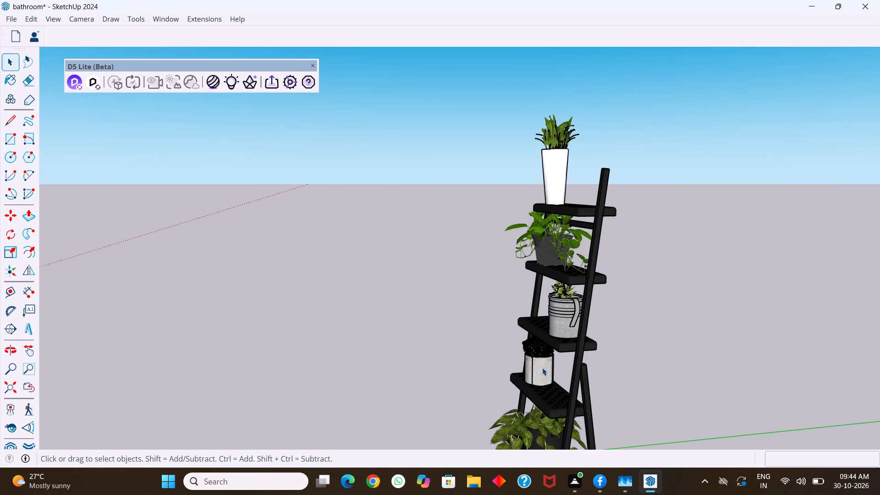
click(542, 368)
key(m)
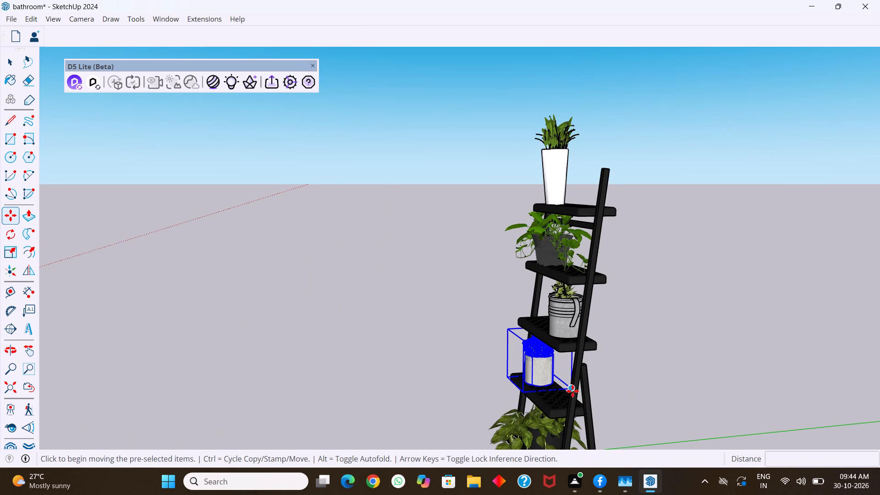
click(572, 388)
scroll(420, 390, down, 14)
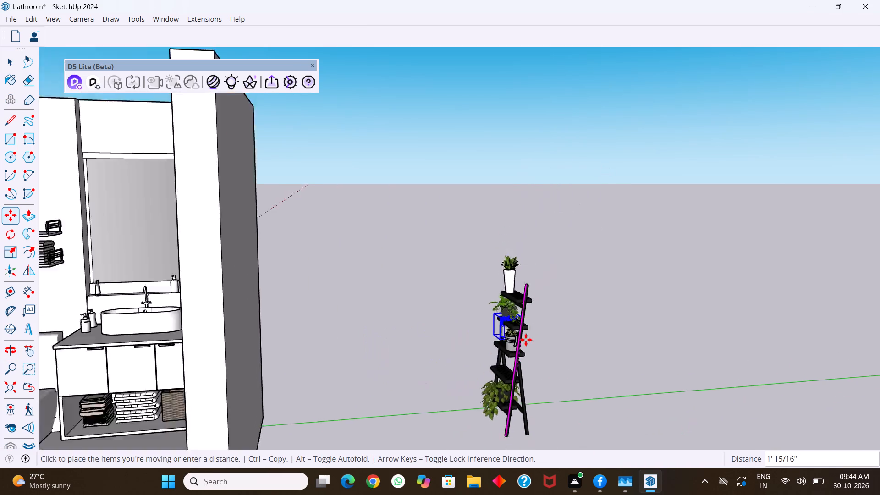
scroll(526, 340, down, 12)
scroll(321, 292, up, 14)
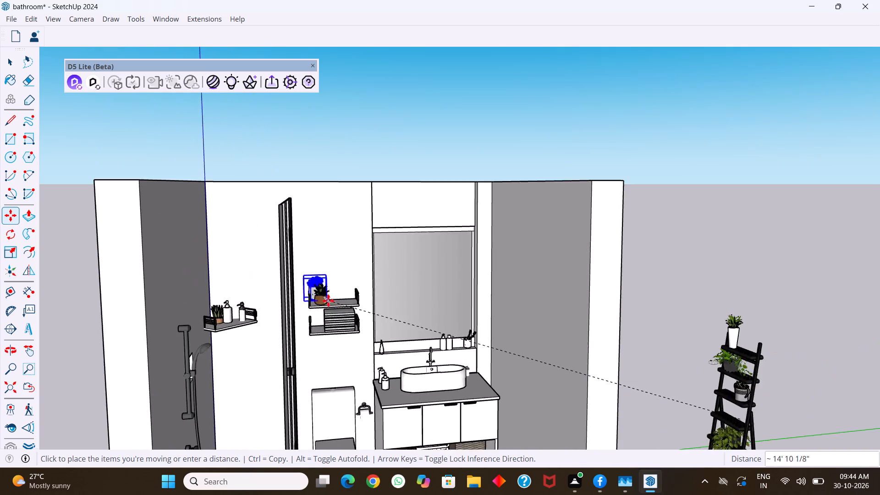
scroll(333, 306, up, 20)
scroll(333, 306, up, 4)
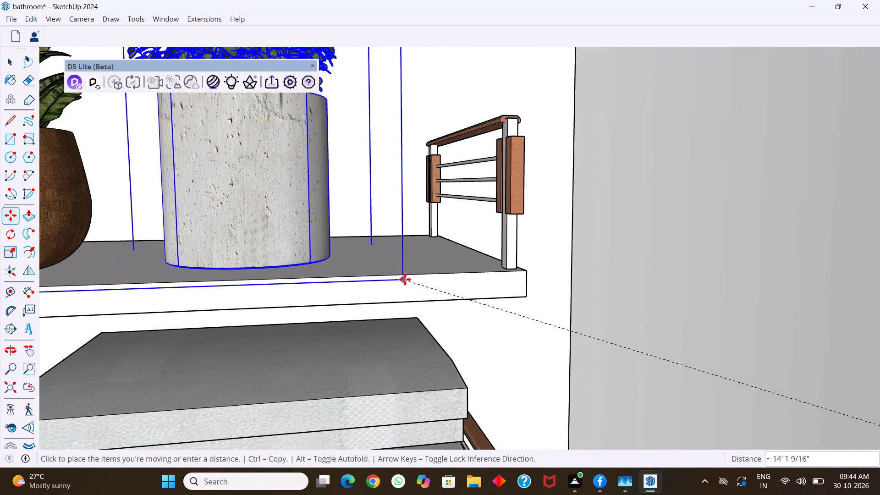
click(417, 275)
key(space)
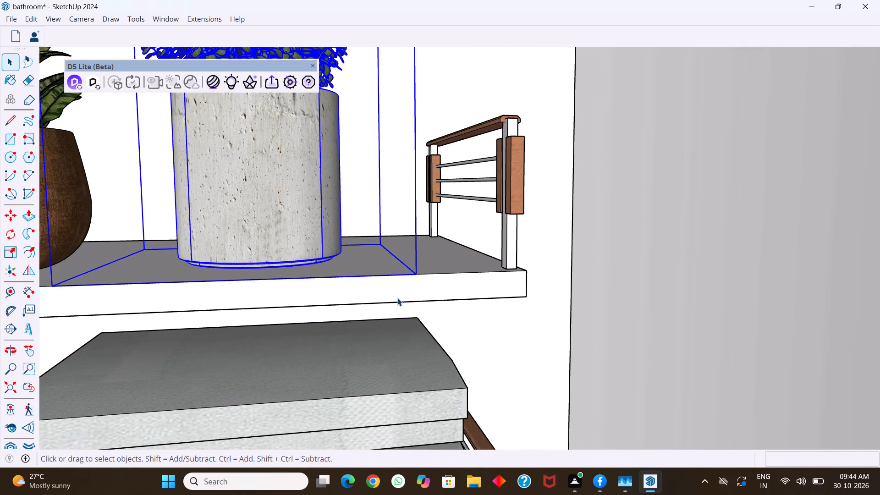
Delete the ladder shelf together with its remaining plants outside the bathroom.
scroll(397, 298, down, 9)
scroll(363, 311, down, 20)
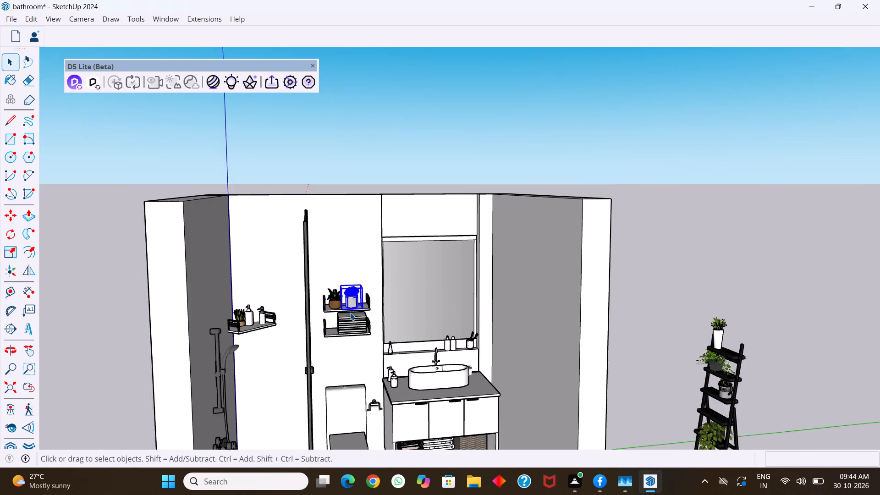
scroll(350, 313, down, 8)
click(464, 345)
drag(467, 295, 515, 374)
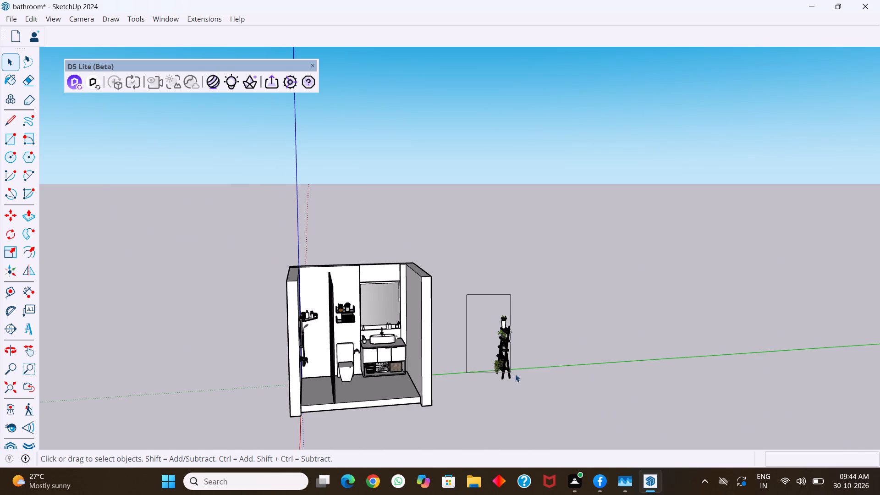
drag(515, 374, 535, 393)
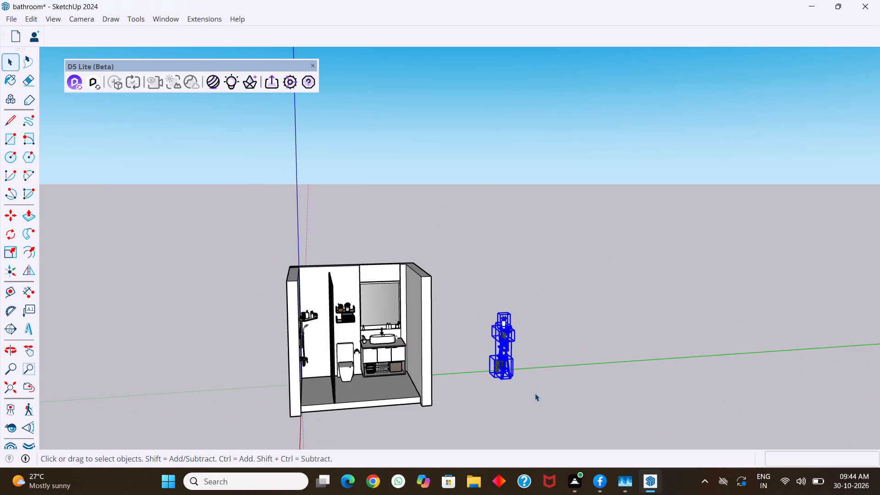
key(Delete)
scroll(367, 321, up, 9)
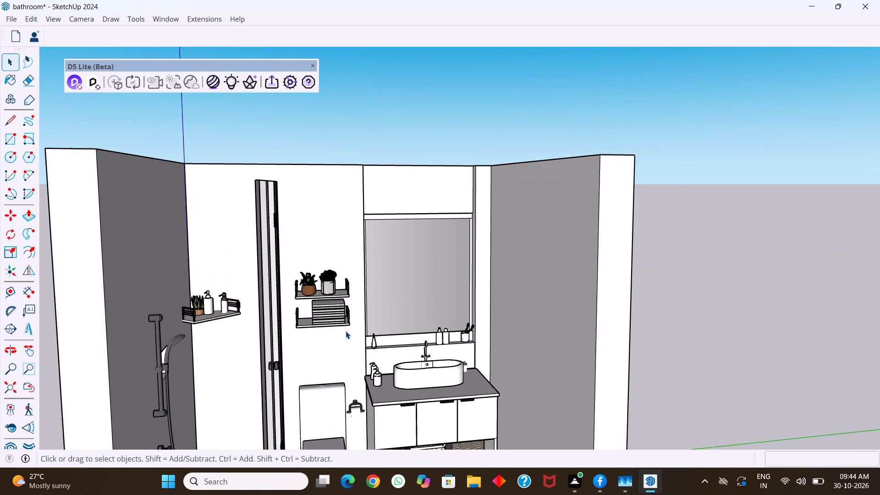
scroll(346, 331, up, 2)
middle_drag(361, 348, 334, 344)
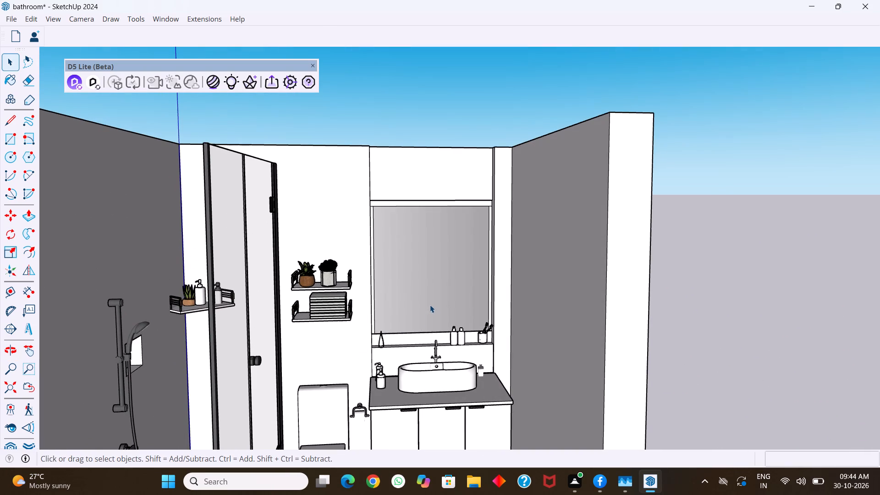
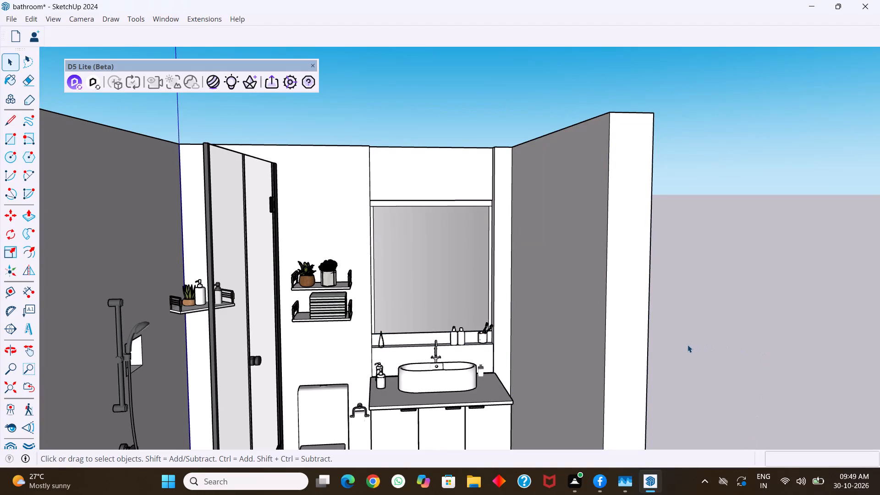
Open the 3D Warehouse and search its models for "mat".
click(172, 21)
click(206, 107)
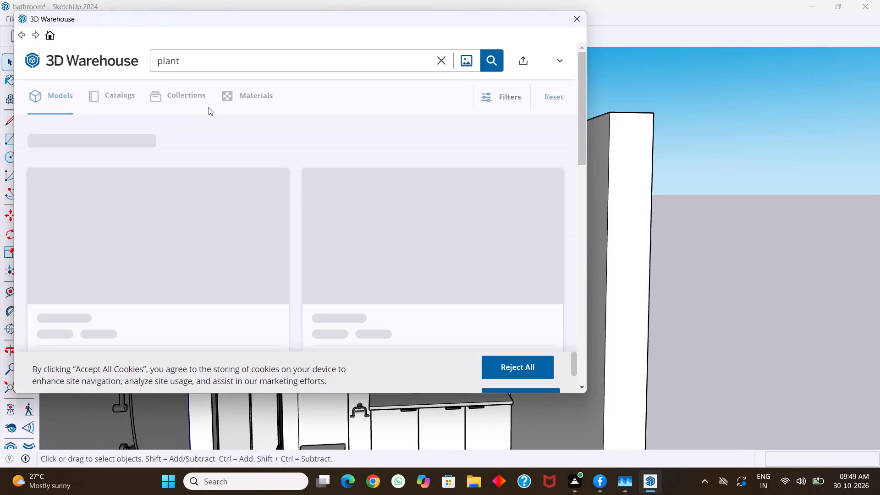
click(264, 60)
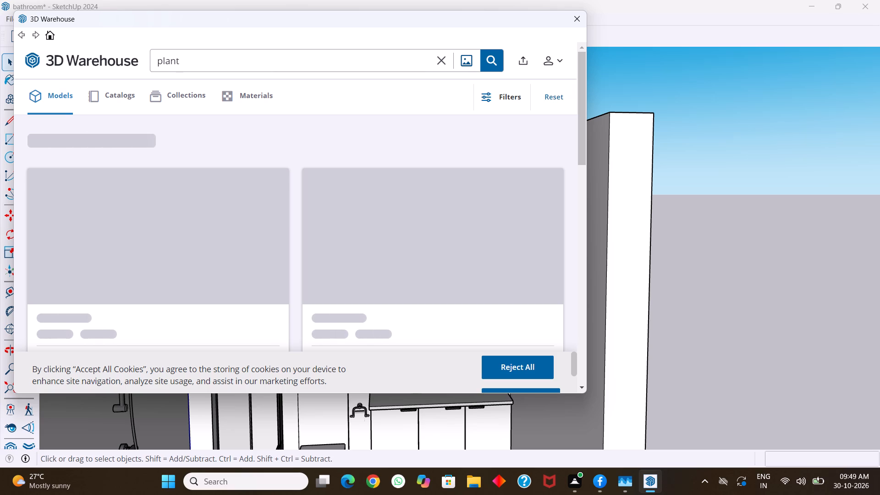
key(BackSpace)
key(BackSpace)
key(BackSpace)
key(BackSpace)
key(BackSpace)
key(BackSpace)
key(BackSpace)
key(BackSpace)
key(BackSpace)
key(BackSpace)
key(BackSpace)
key(BackSpace)
key(BackSpace)
key(BackSpace)
key(BackSpace)
key(BackSpace)
key(BackSpace)
key(BackSpace)
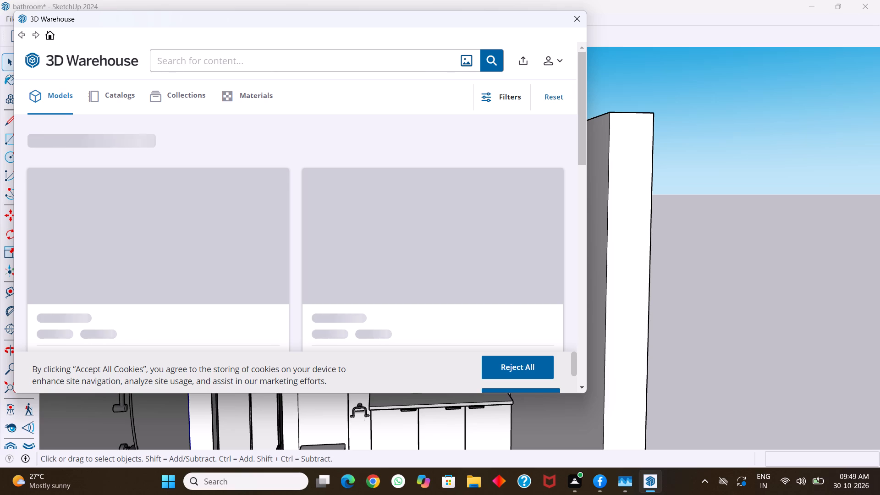
text(ma)
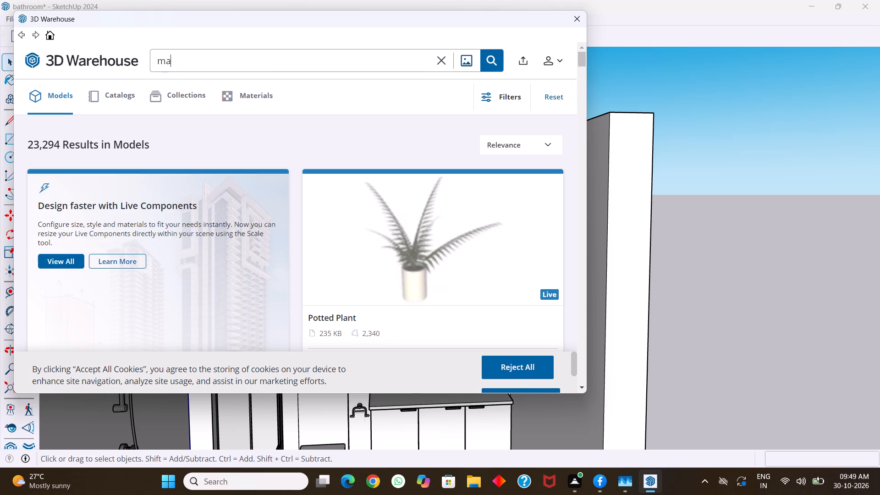
key(t)
key(Return)
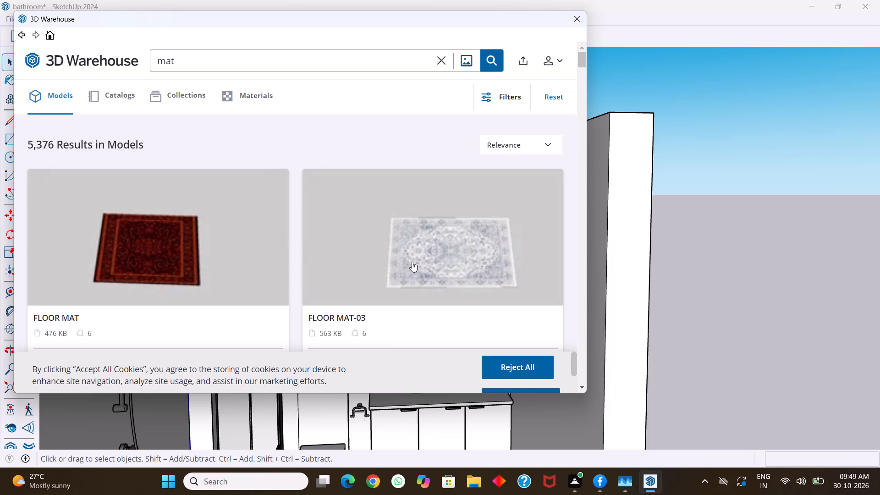
Browse the "mat" models for a rug or mat that suits the bathroom floor.
scroll(403, 269, down, 4)
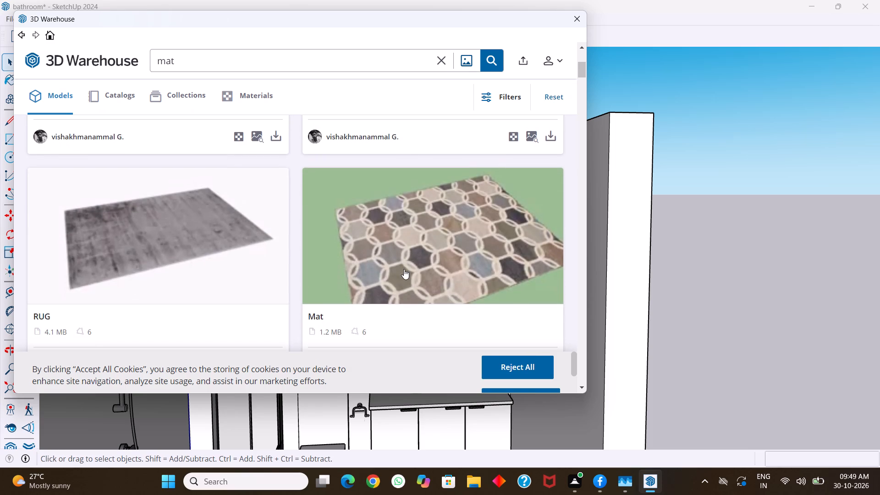
scroll(404, 269, down, 3)
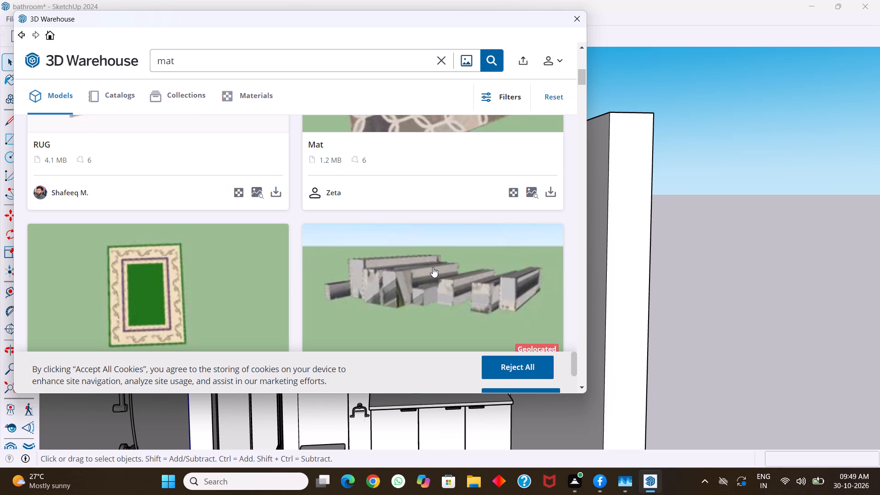
scroll(333, 227, up, 3)
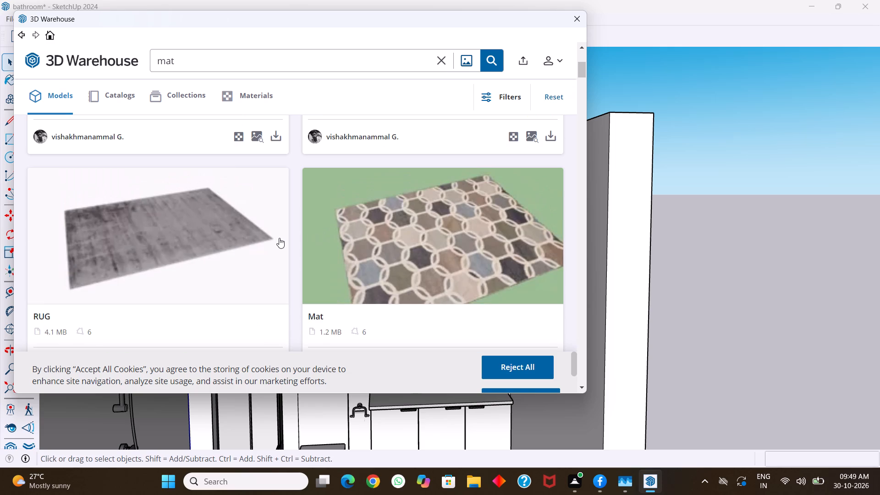
scroll(343, 226, down, 9)
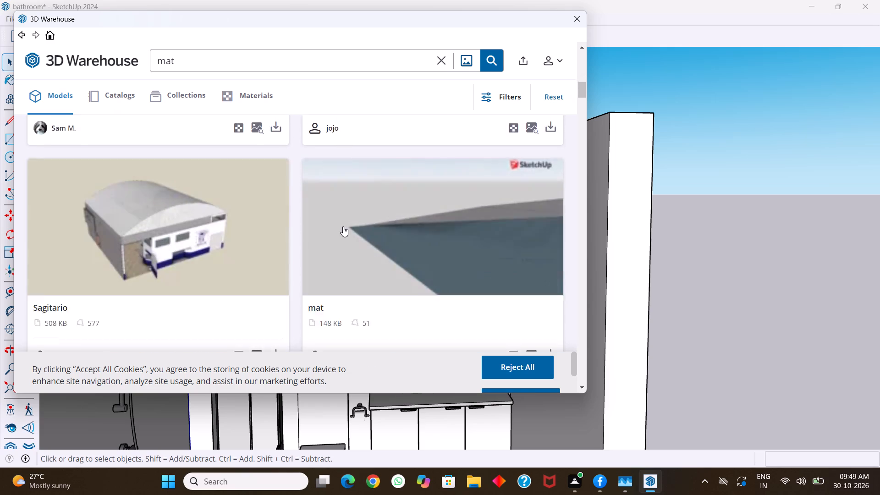
scroll(343, 226, down, 4)
scroll(343, 226, up, 11)
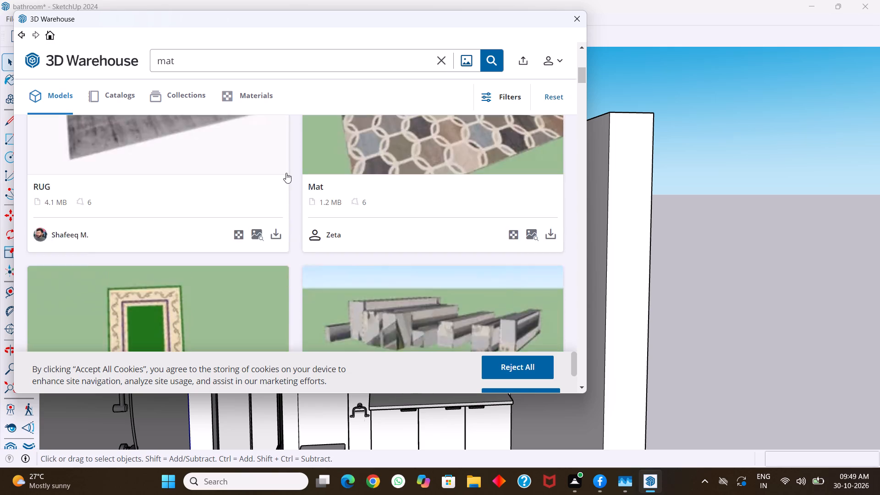
scroll(286, 173, up, 20)
scroll(286, 173, up, 3)
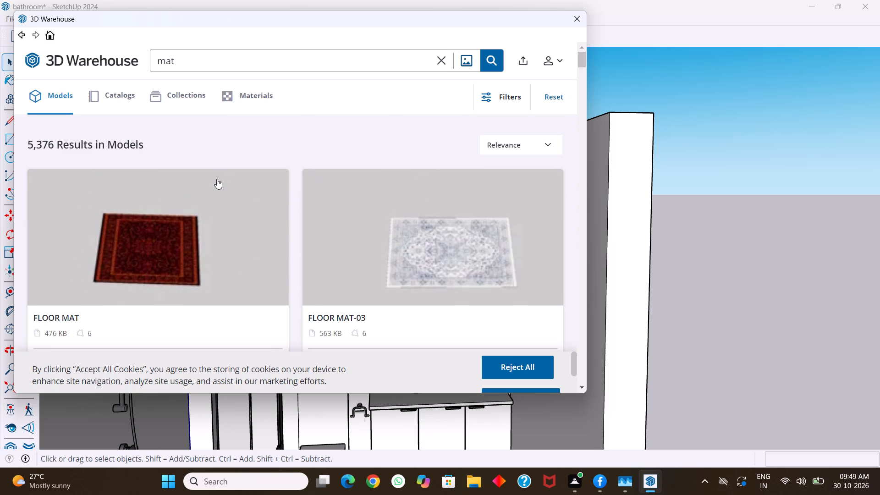
Search the 3D Warehouse models for "floor mat".
click(190, 60)
key(BackSpace)
key(BackSpace)
key(BackSpace)
key(BackSpace)
key(BackSpace)
key(BackSpace)
key(BackSpace)
key(BackSpace)
key(BackSpace)
key(BackSpace)
key(BackSpace)
key(BackSpace)
key(BackSpace)
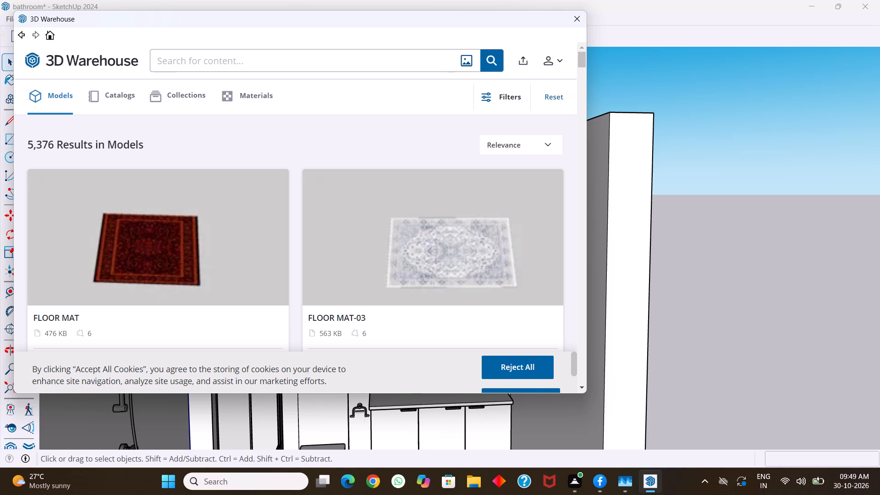
text(floo)
key(r)
key(space)
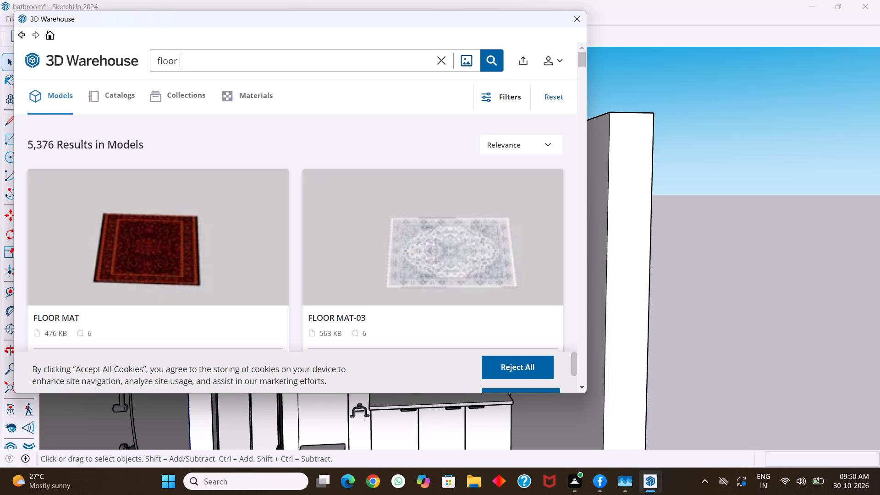
text(mat)
key(Return)
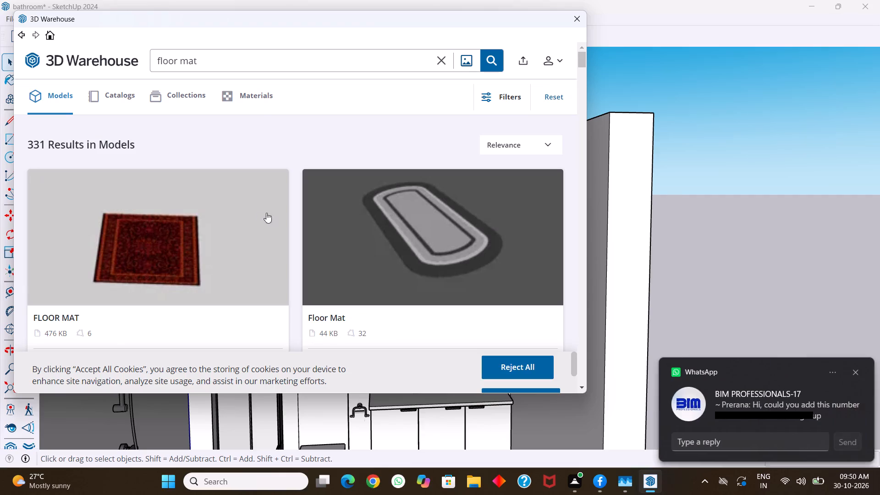
Look through the "floor mat" models for a mat that suits the bathroom.
scroll(276, 280, down, 1)
scroll(321, 260, down, 6)
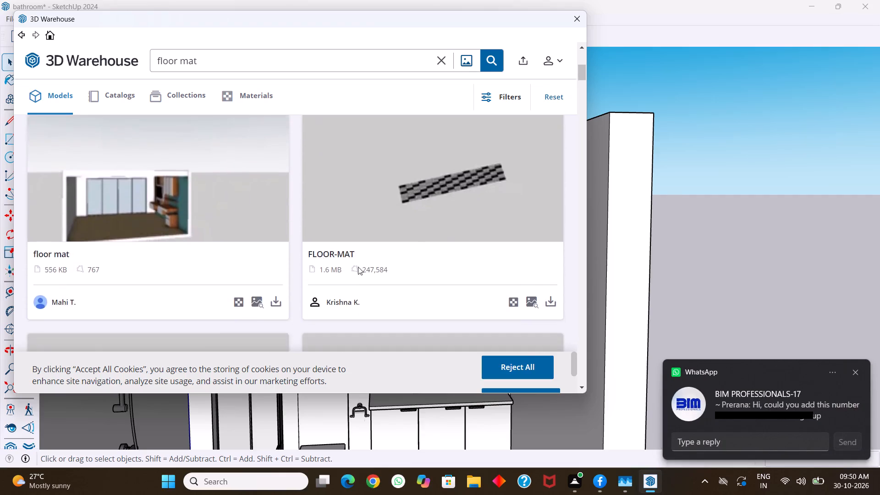
scroll(358, 267, down, 5)
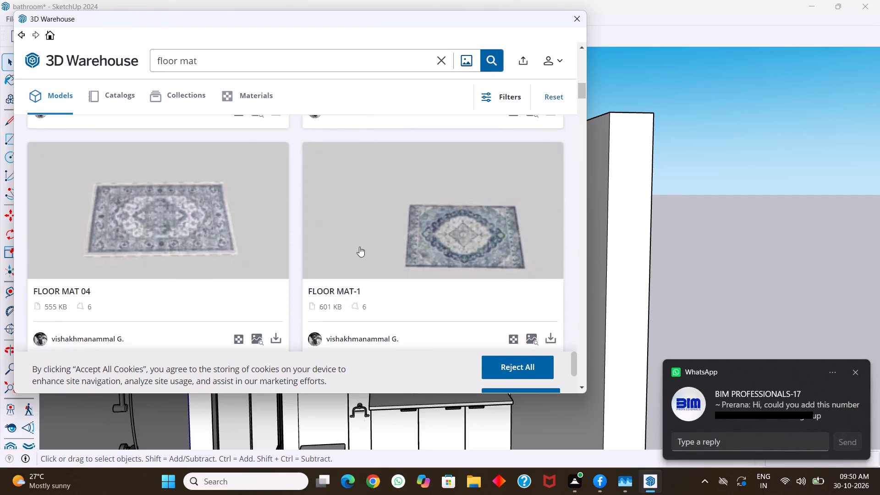
scroll(359, 247, down, 10)
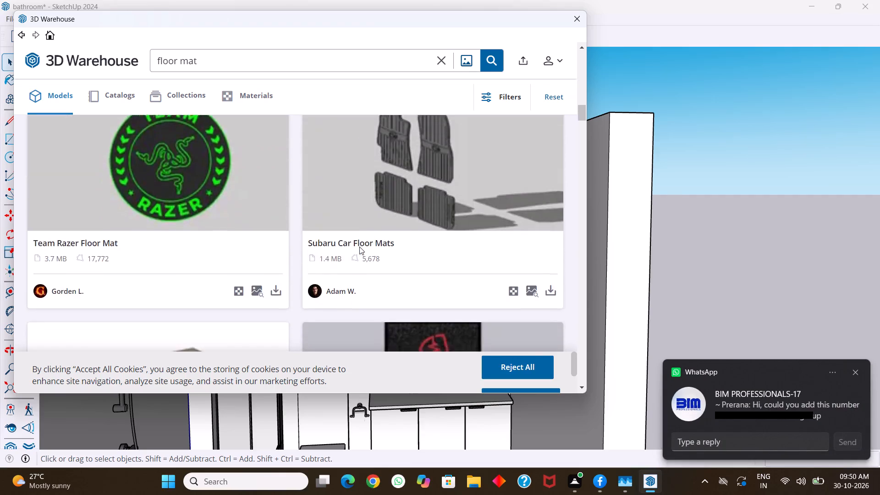
scroll(359, 247, down, 12)
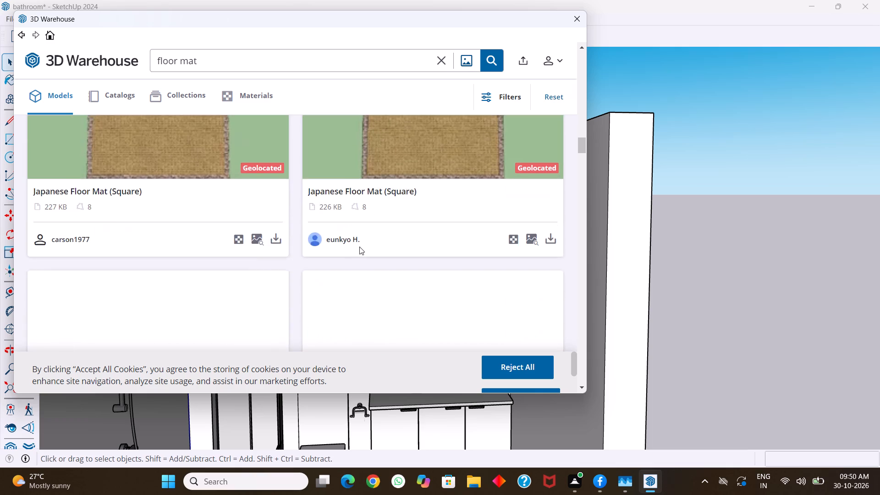
scroll(359, 247, down, 16)
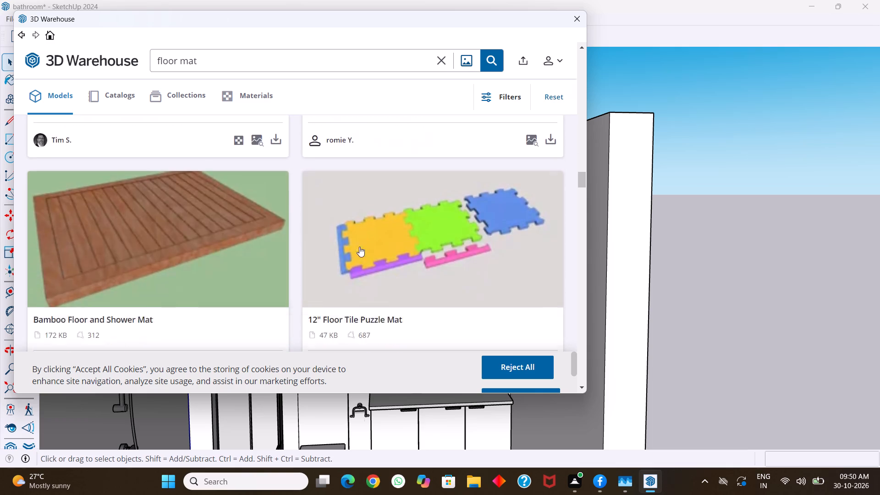
scroll(359, 247, down, 13)
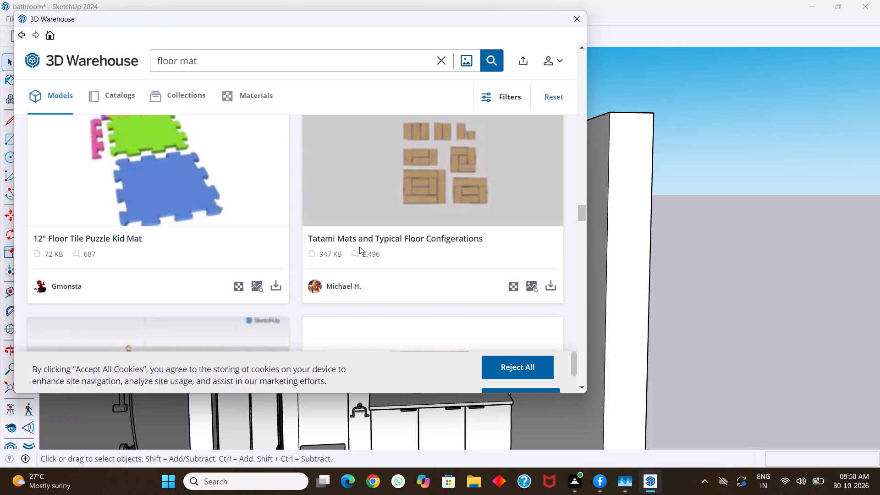
scroll(359, 247, down, 12)
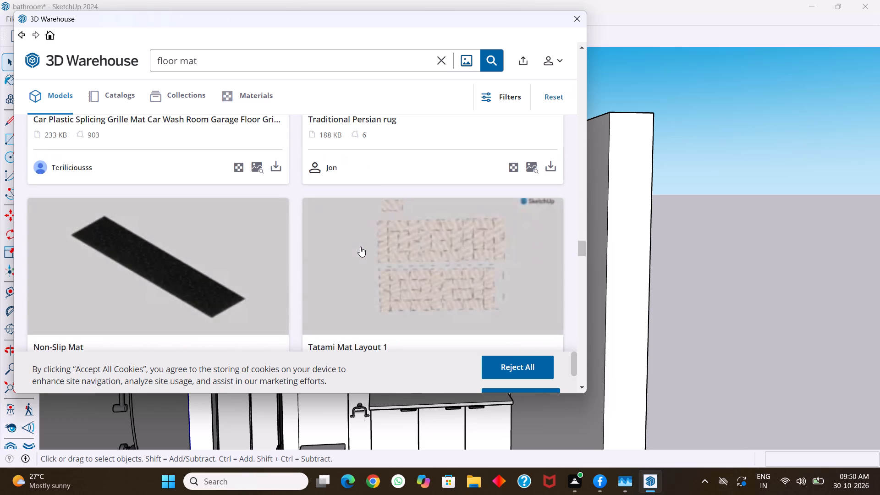
scroll(360, 247, up, 3)
scroll(360, 247, down, 9)
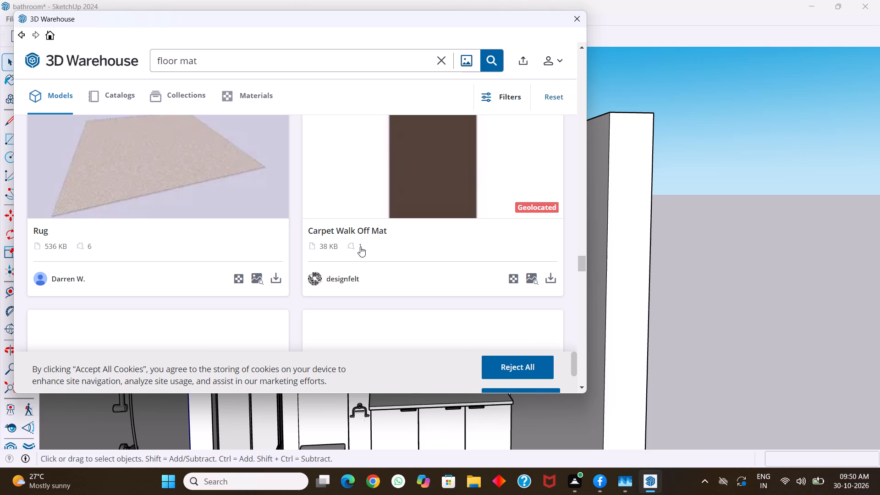
scroll(360, 247, down, 6)
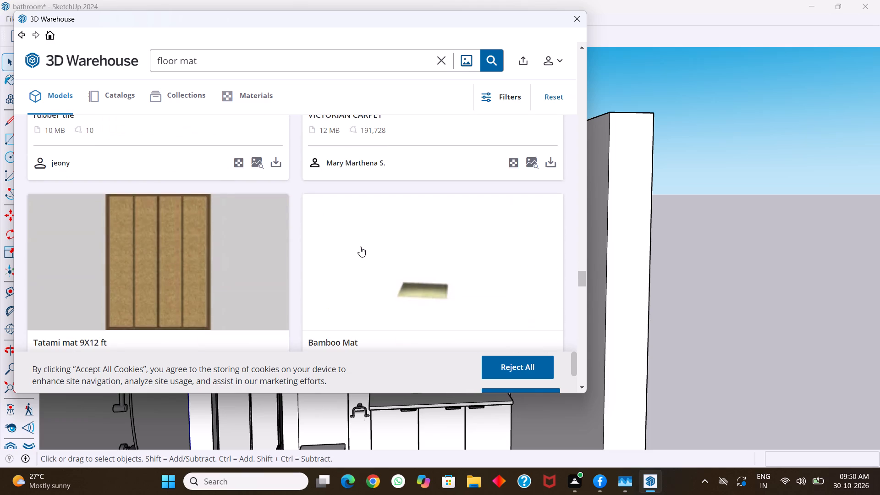
scroll(360, 247, down, 7)
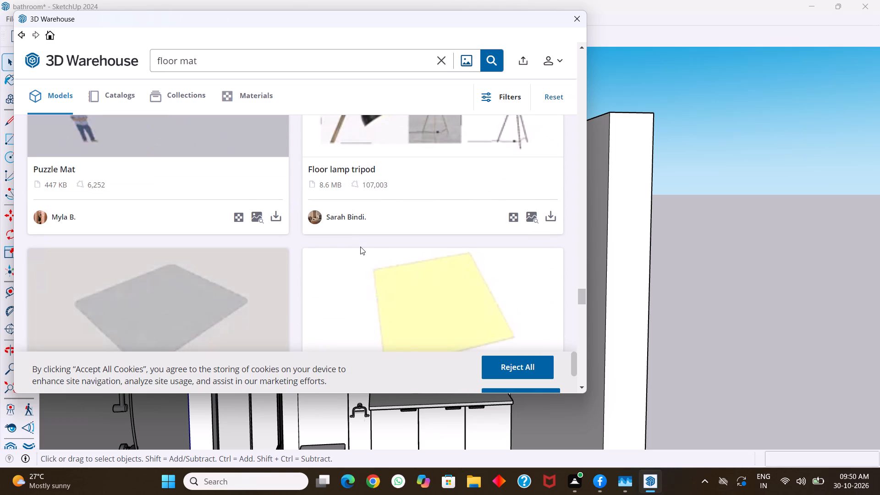
scroll(360, 247, down, 2)
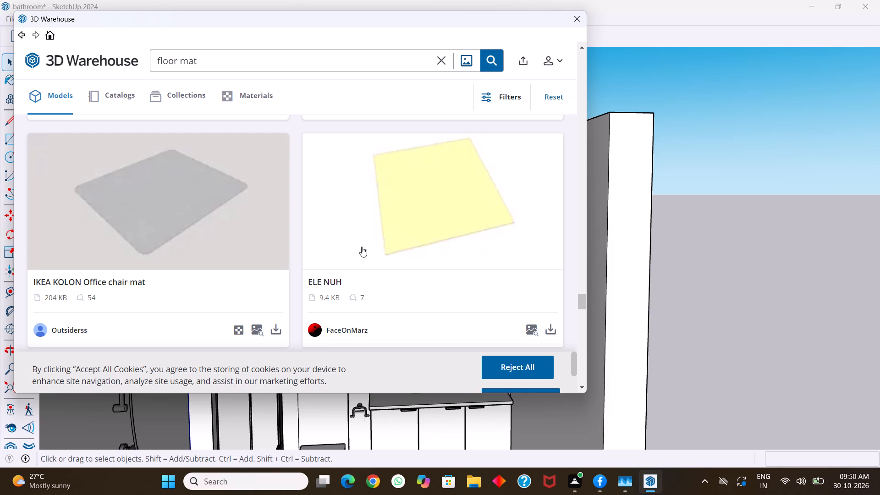
scroll(362, 247, down, 14)
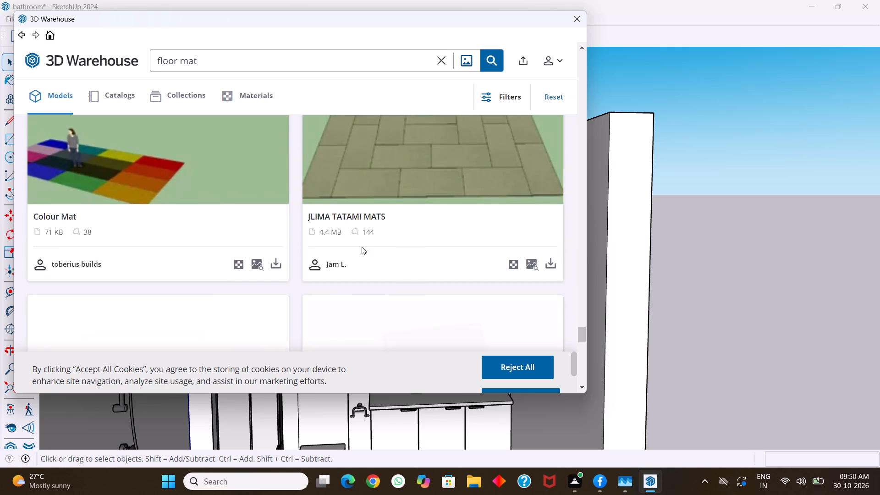
scroll(362, 247, down, 13)
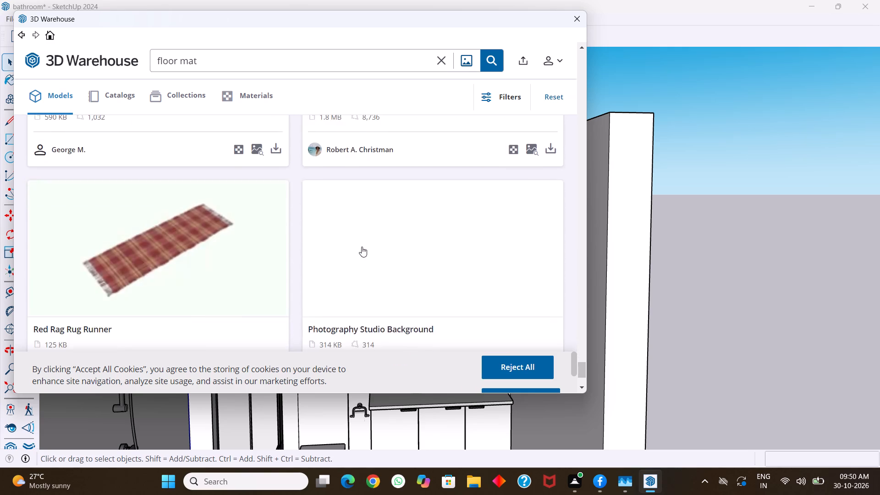
scroll(362, 247, down, 6)
scroll(363, 247, up, 13)
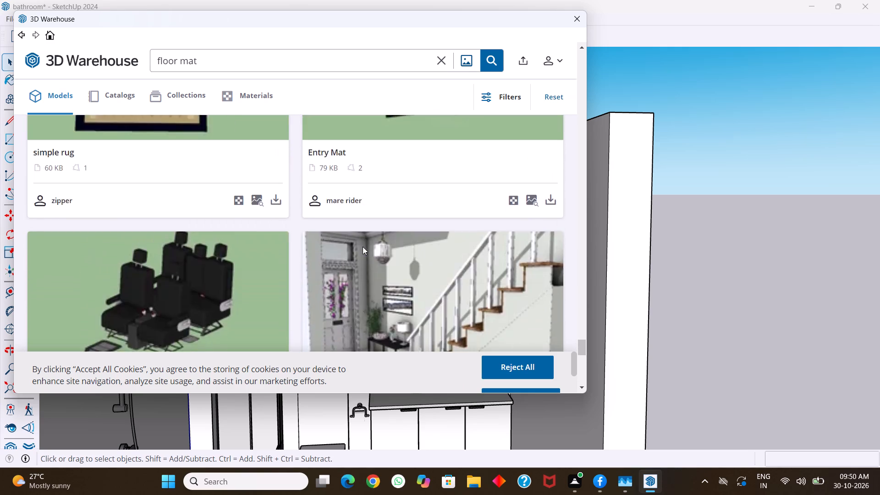
scroll(363, 247, up, 6)
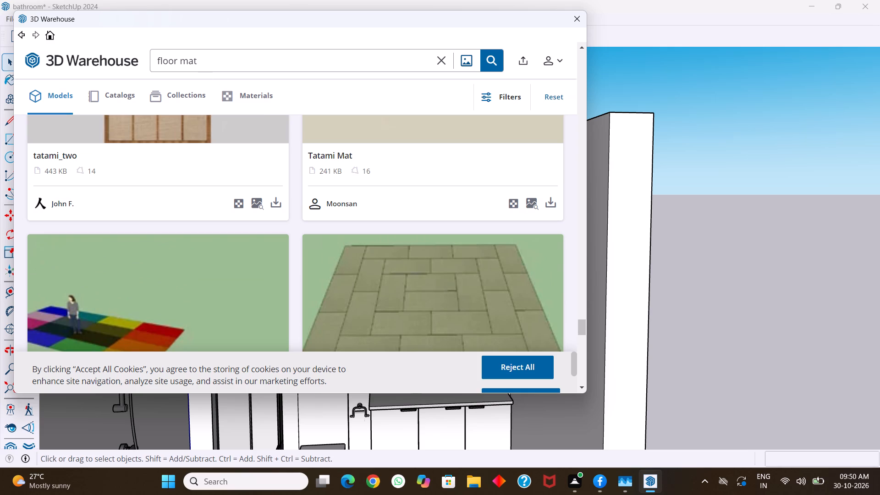
Shorten the 3D Warehouse model search back to "mat".
click(176, 62)
key(BackSpace)
key(BackSpace)
key(BackSpace)
key(BackSpace)
key(BackSpace)
key(Return)
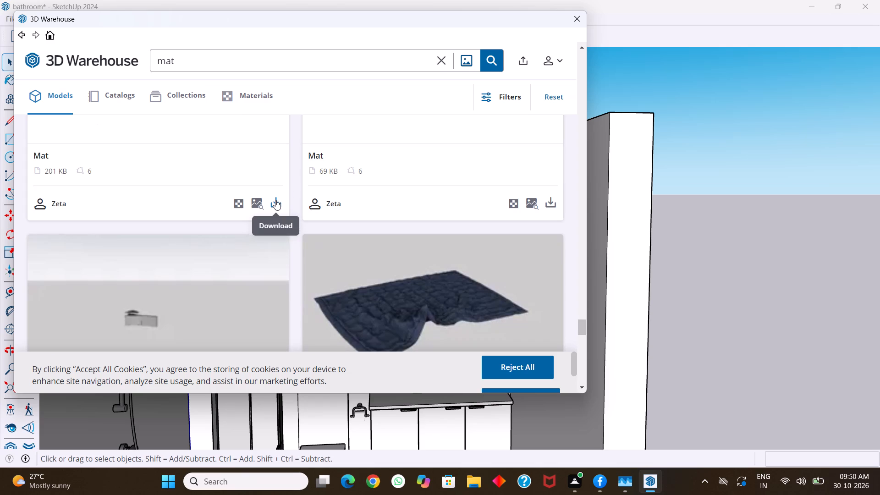
Browse back through the "mat" models for a rug that suits the bathroom floor.
scroll(275, 200, up, 7)
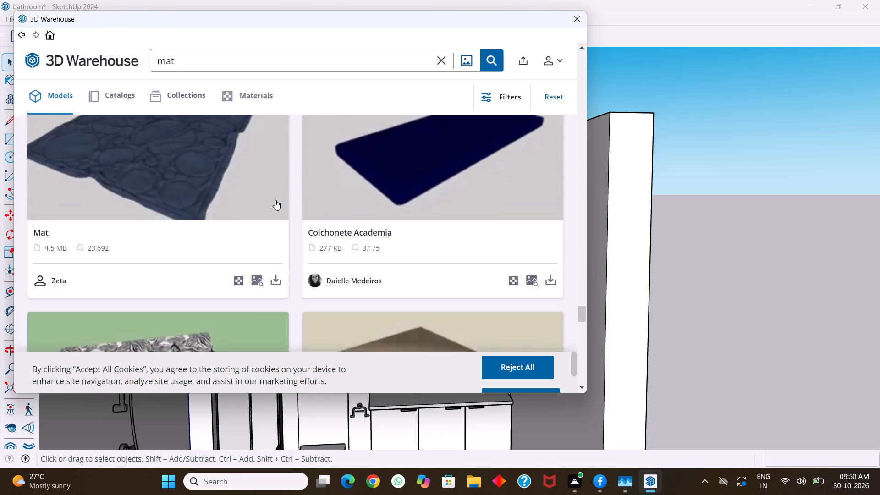
scroll(275, 200, up, 10)
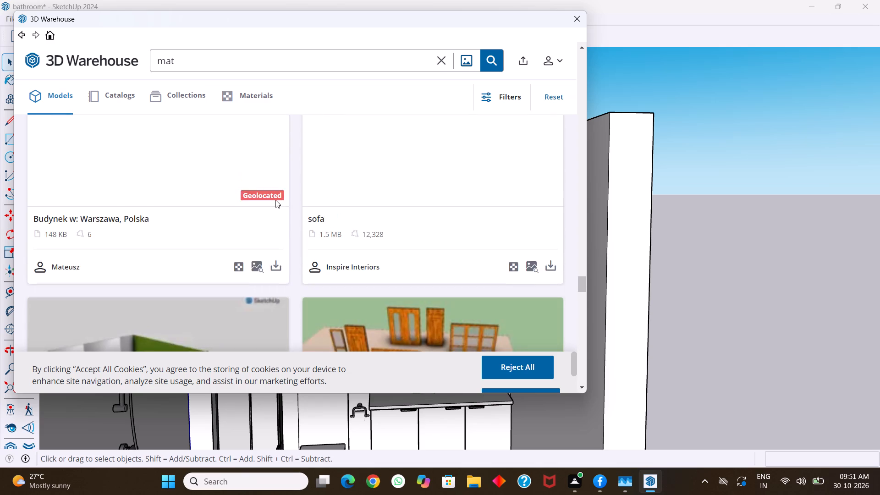
scroll(275, 200, up, 14)
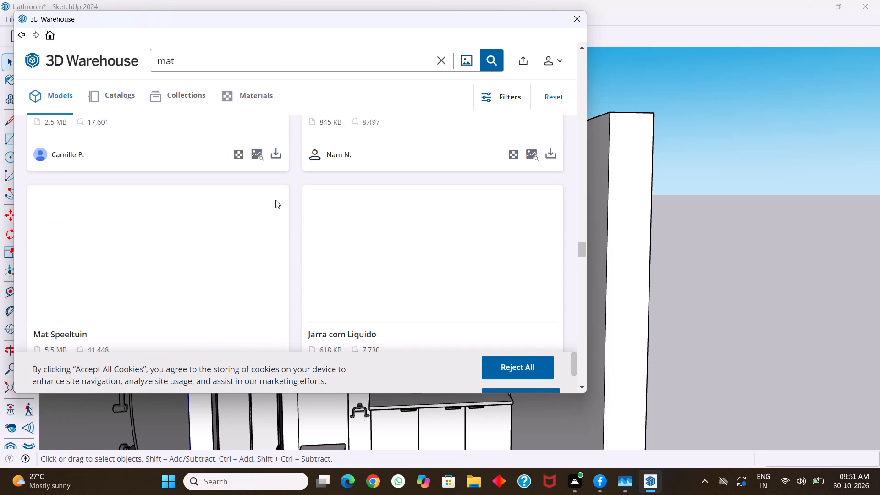
scroll(275, 200, up, 13)
scroll(275, 200, down, 3)
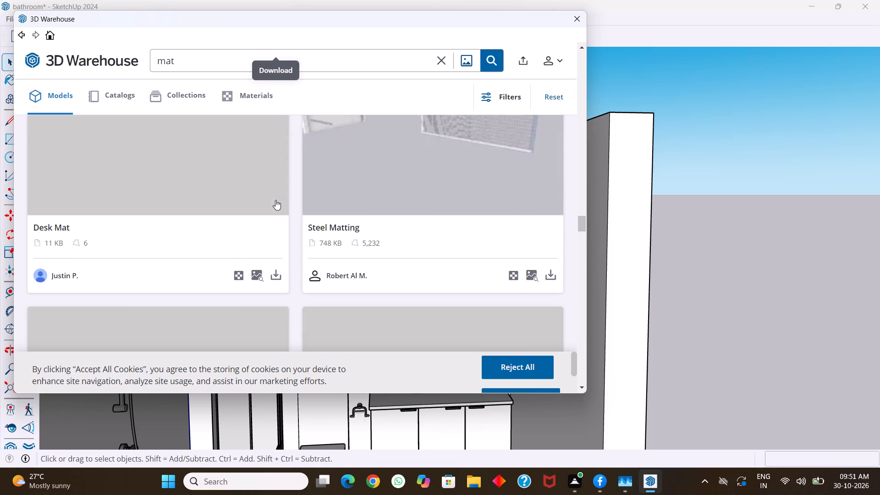
scroll(275, 200, down, 3)
scroll(275, 200, up, 9)
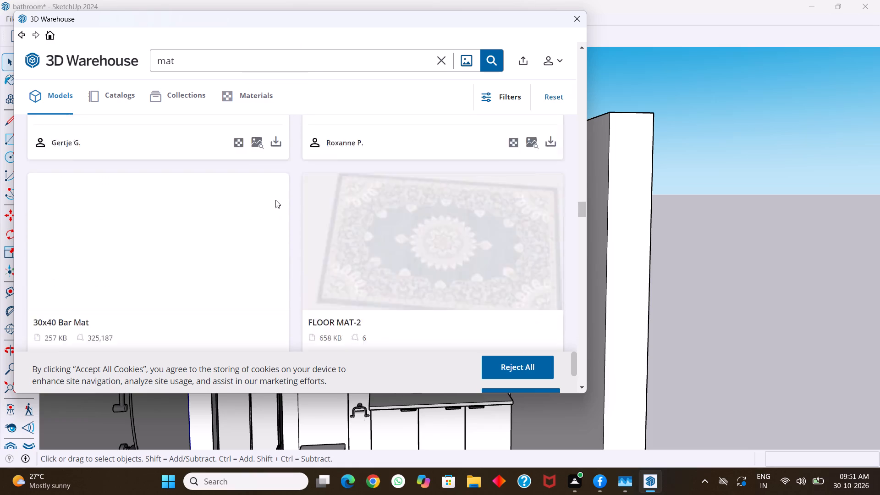
scroll(275, 200, up, 12)
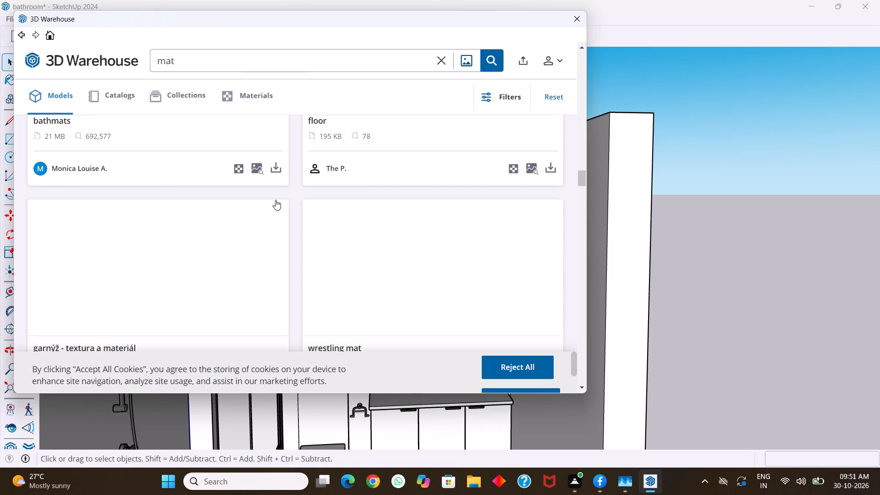
scroll(275, 200, up, 8)
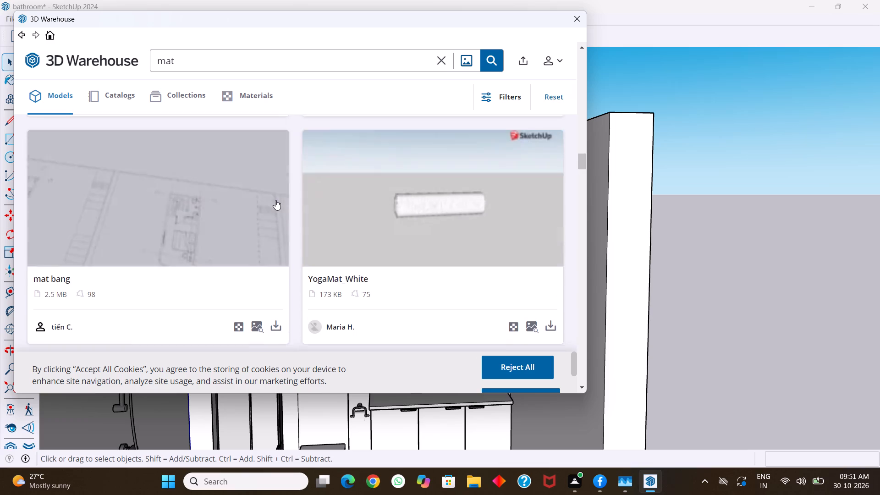
scroll(275, 200, up, 8)
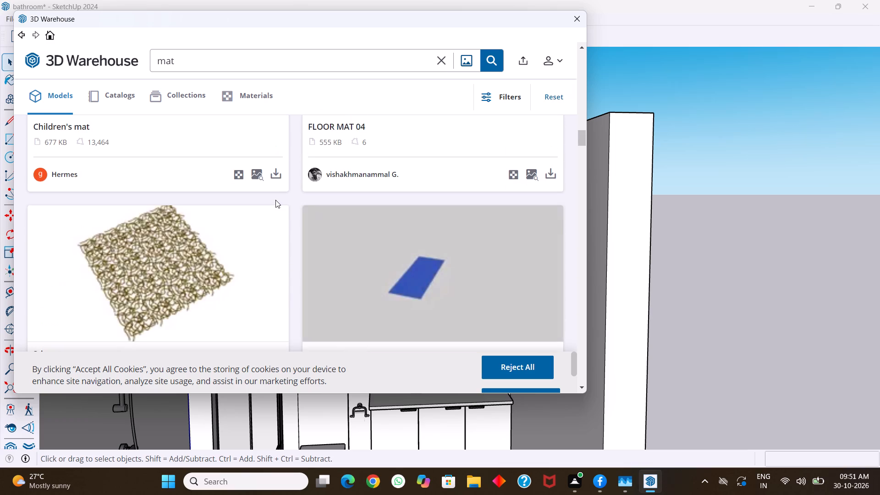
scroll(275, 200, up, 10)
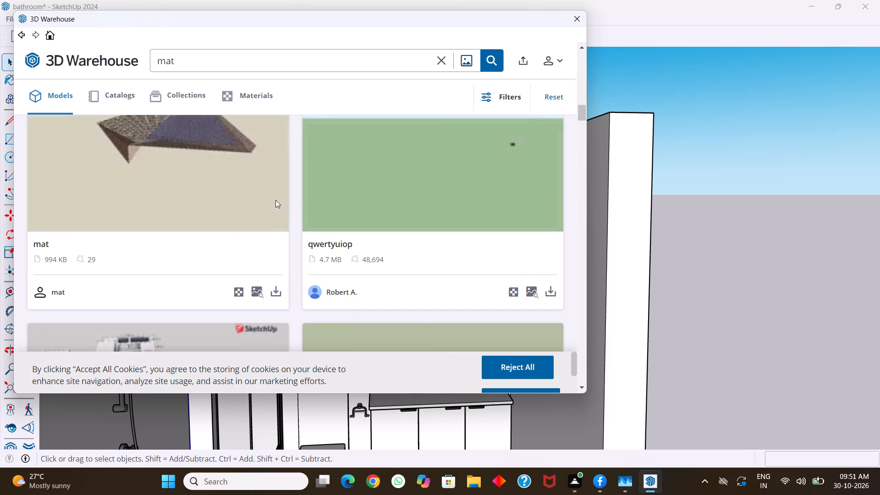
scroll(275, 200, up, 7)
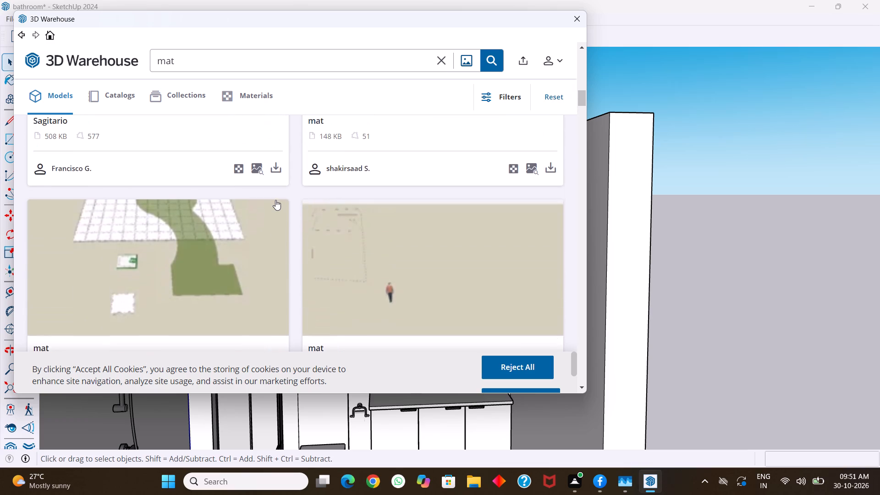
scroll(275, 200, up, 6)
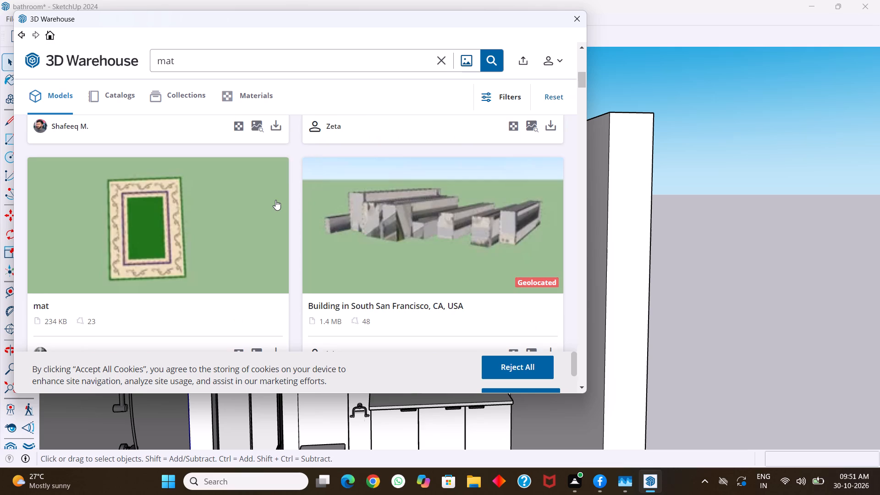
scroll(275, 200, up, 3)
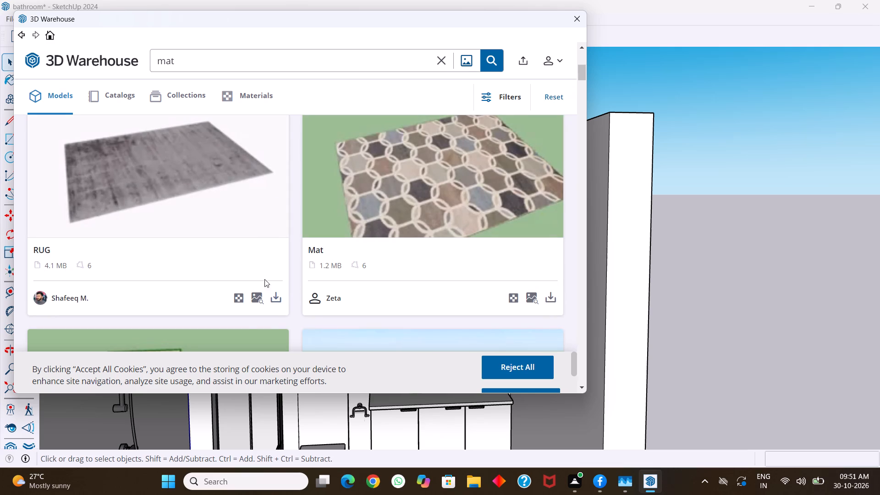
Load the grey 4.1 MB "RUG" model into the bathroom model and place it on the ground outside the room.
click(275, 297)
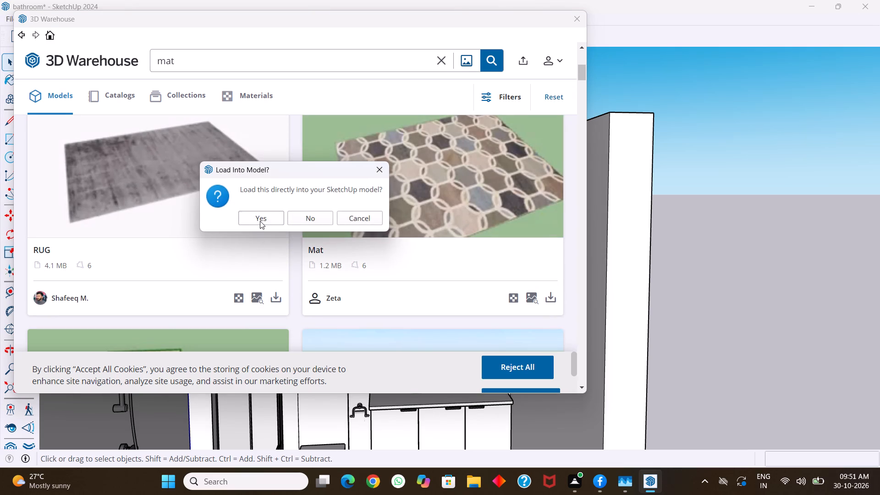
click(260, 221)
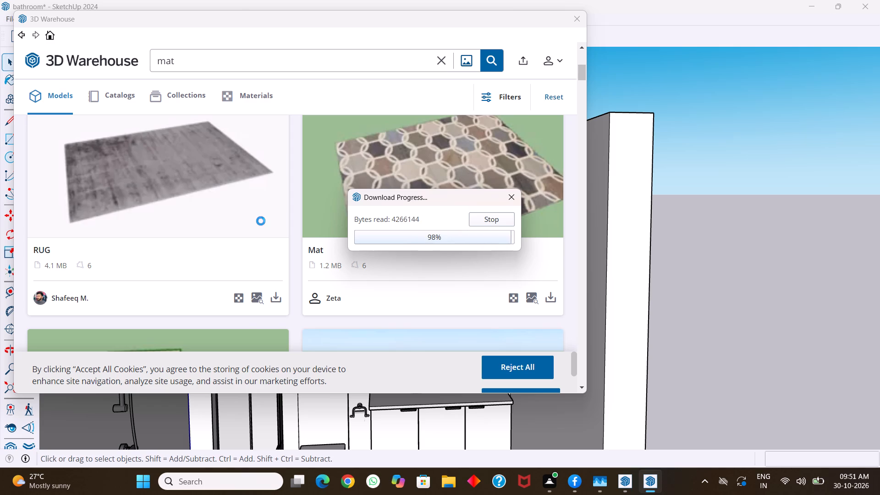
scroll(258, 334, down, 5)
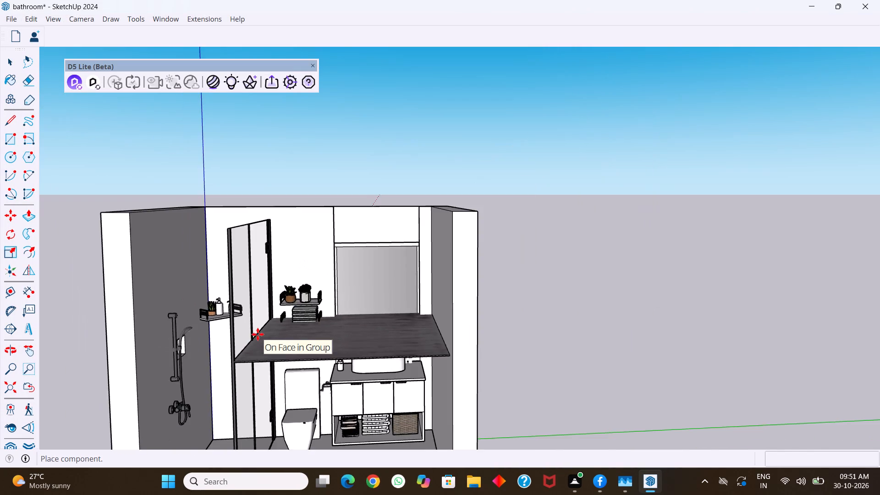
scroll(258, 334, down, 12)
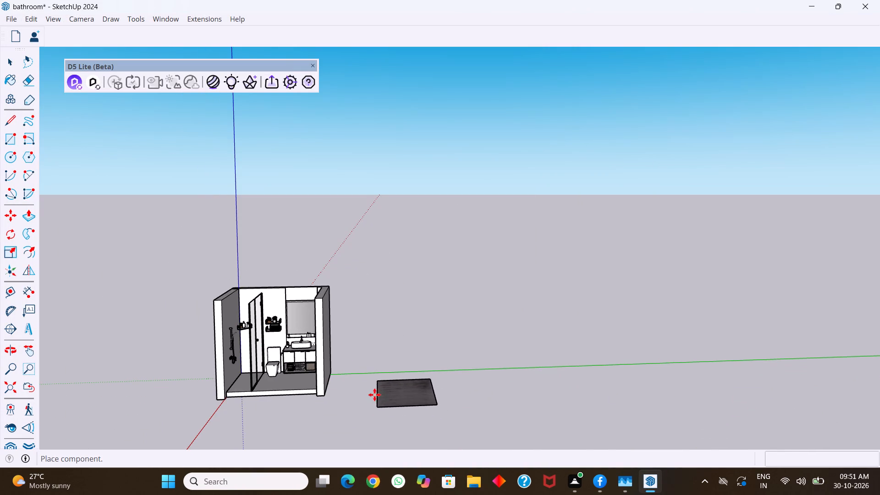
click(360, 390)
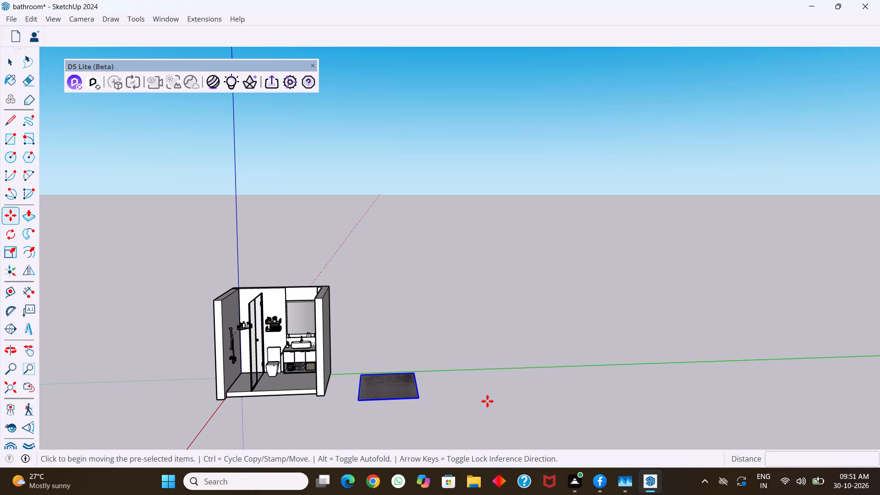
key(space)
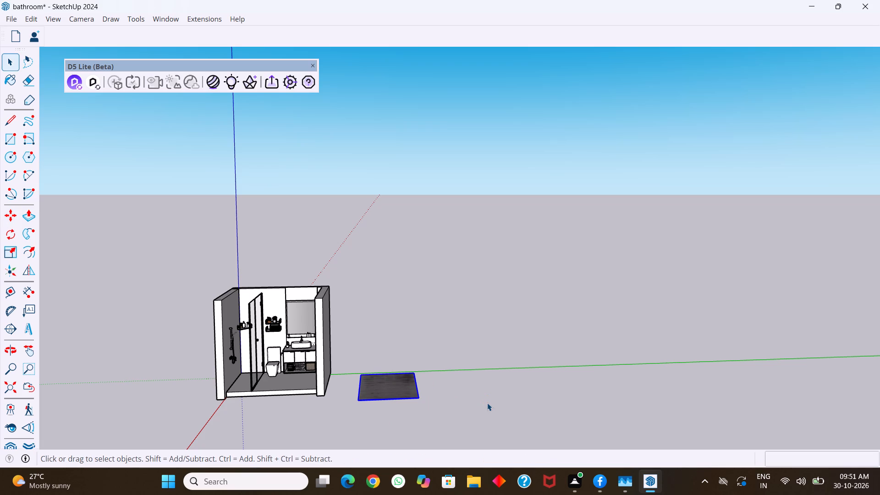
click(487, 403)
Move the rug by its corner about 12' 4 1/4" onto the front edge of the bathroom floor.
scroll(372, 395, up, 12)
scroll(385, 374, down, 5)
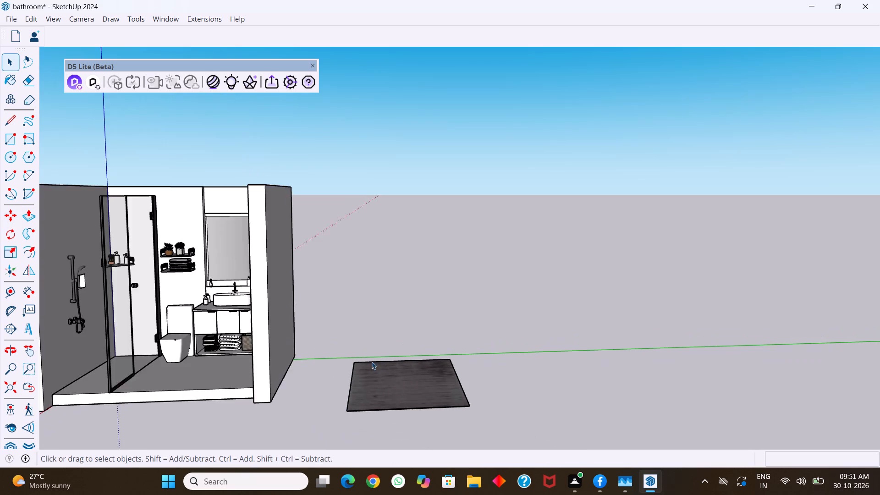
scroll(372, 362, down, 5)
click(389, 390)
key(m)
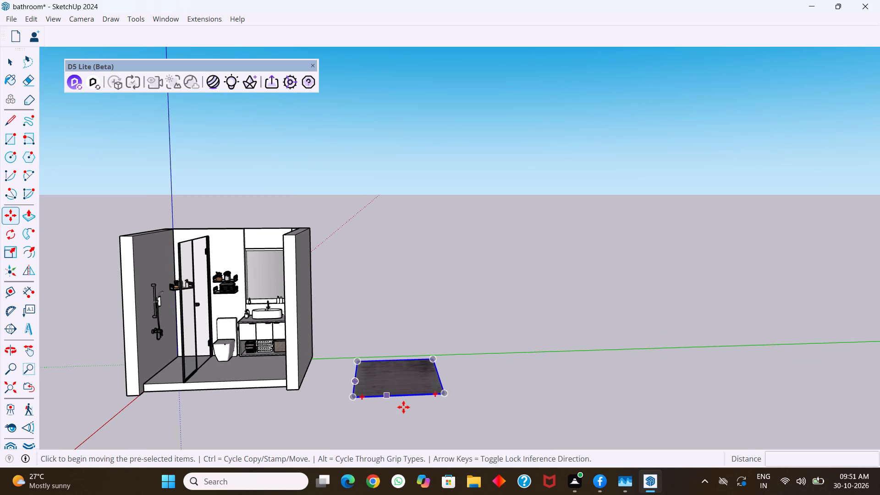
scroll(427, 413, up, 9)
click(458, 379)
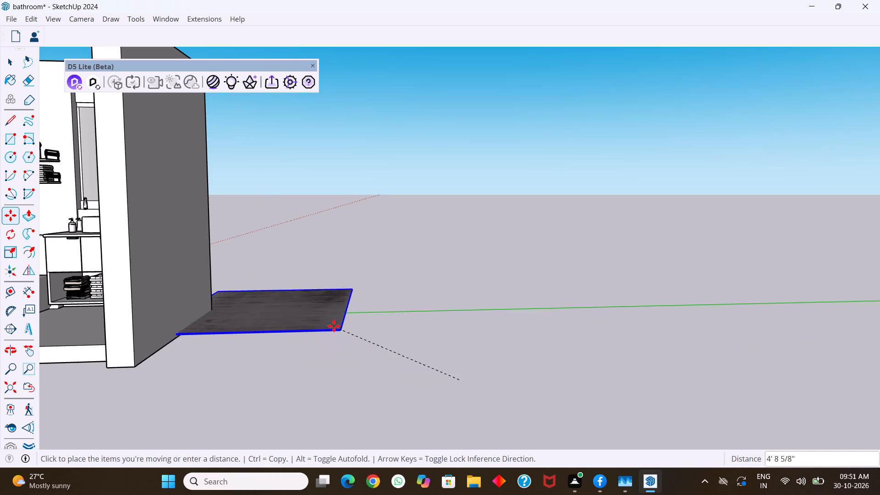
scroll(333, 326, down, 11)
scroll(242, 338, up, 13)
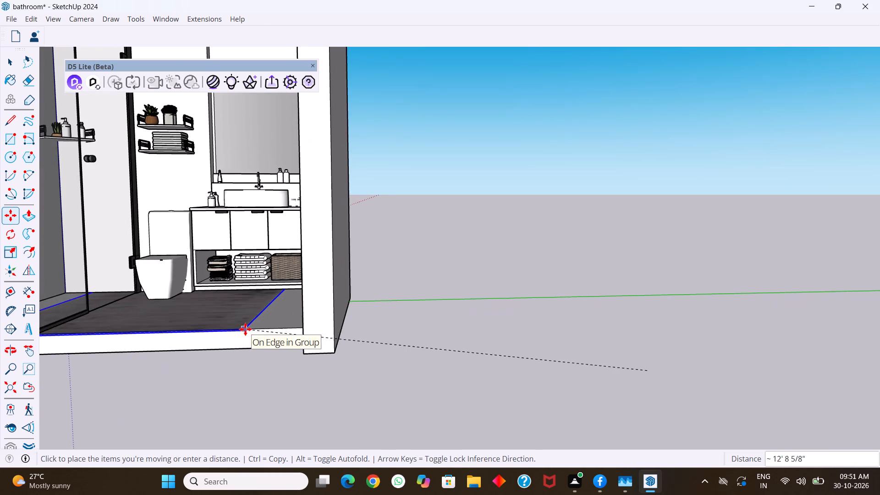
click(260, 328)
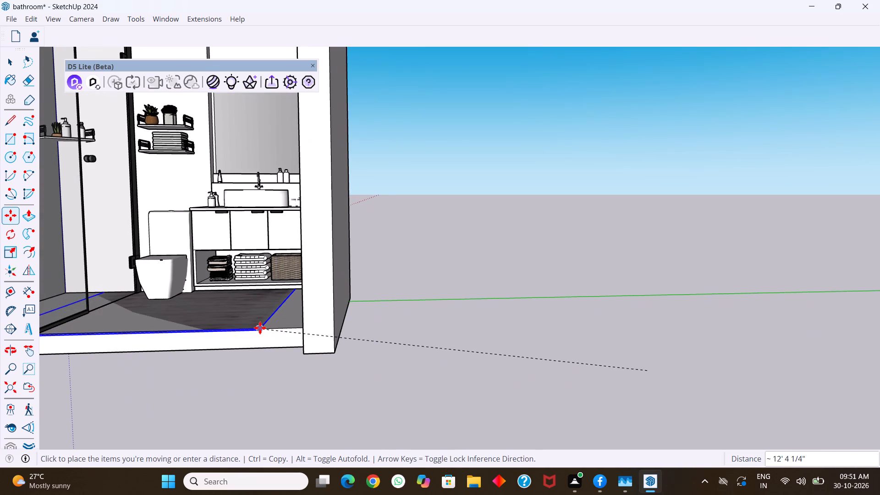
Raise the rug about 3/8" so it lies just above the bathroom floor surface.
middle_drag(259, 336, 324, 338)
scroll(309, 348, up, 5)
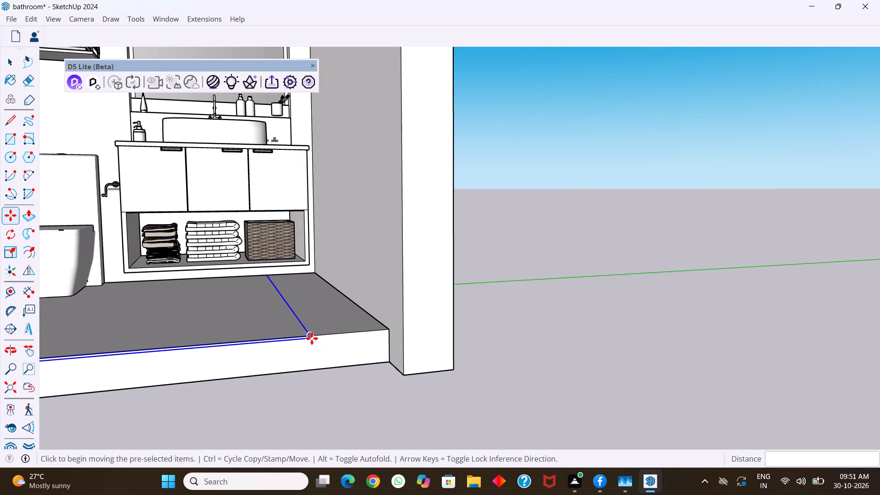
click(310, 338)
click(311, 335)
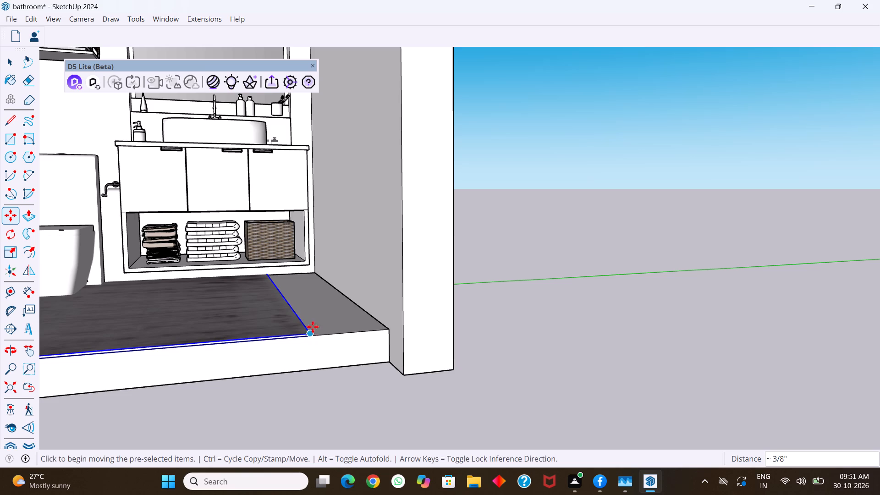
Shrink the rug uniformly from opposite corners, by about 0.53 and 0.80, to fit in front of the vanity.
scroll(330, 300, down, 4)
middle_drag(273, 307, 249, 387)
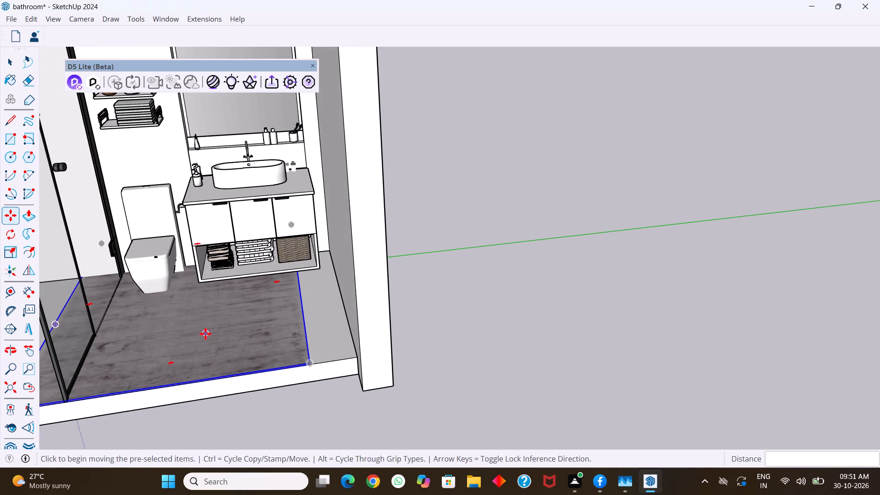
key(s)
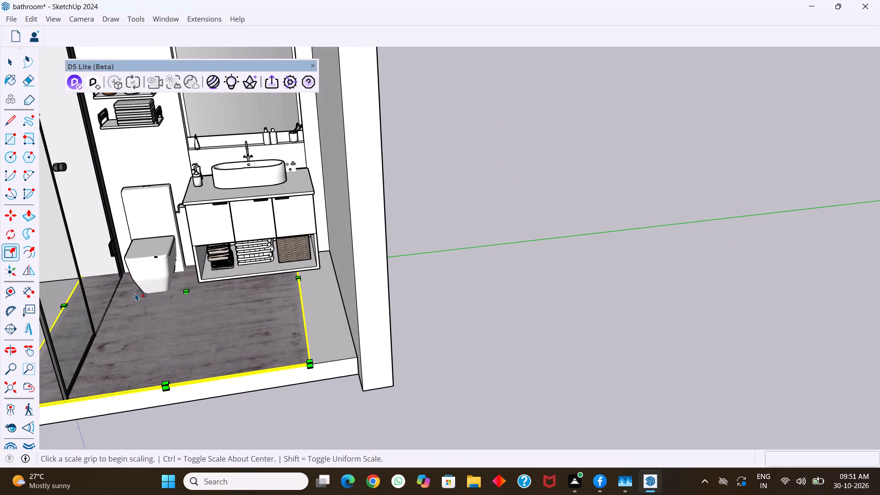
key(k)
click(101, 242)
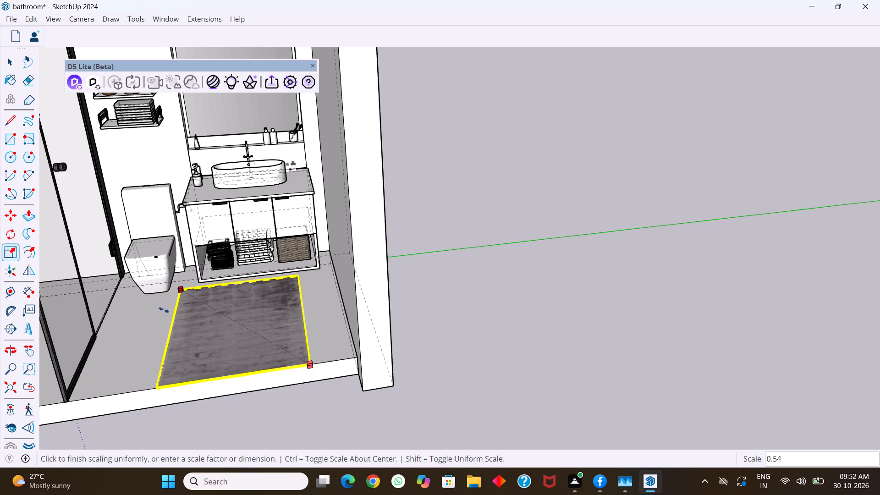
click(166, 310)
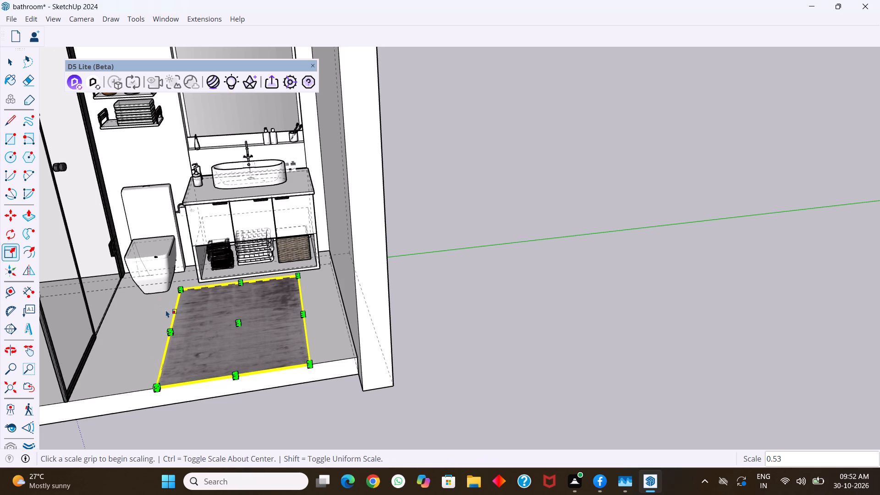
click(308, 361)
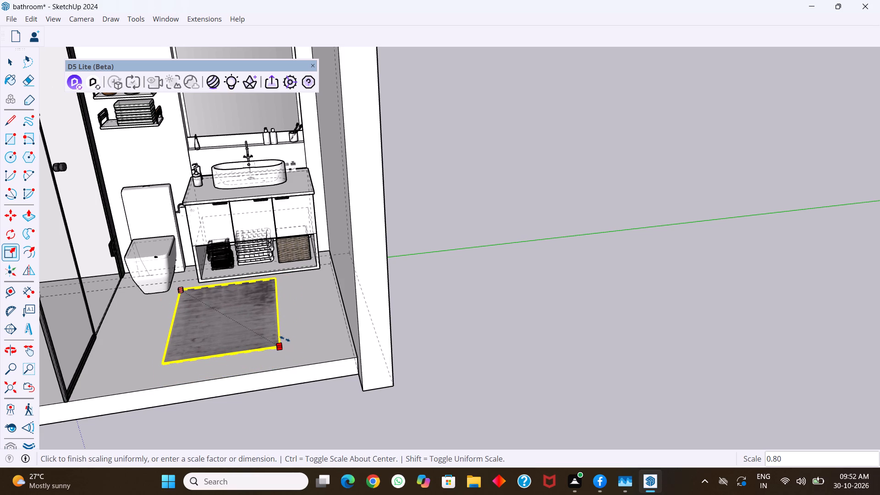
click(285, 339)
Move the rug about 1' 5 3/8" across the floor, towards the toilet and the room's open front.
key(m)
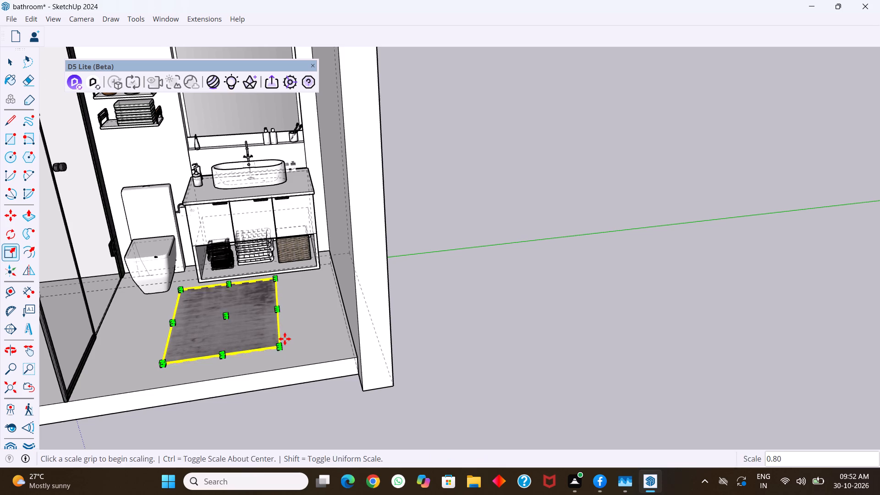
click(280, 345)
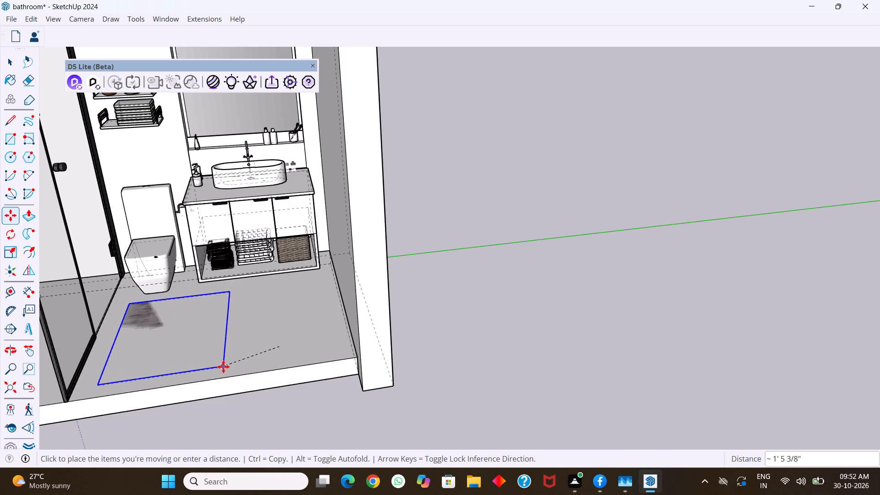
click(223, 366)
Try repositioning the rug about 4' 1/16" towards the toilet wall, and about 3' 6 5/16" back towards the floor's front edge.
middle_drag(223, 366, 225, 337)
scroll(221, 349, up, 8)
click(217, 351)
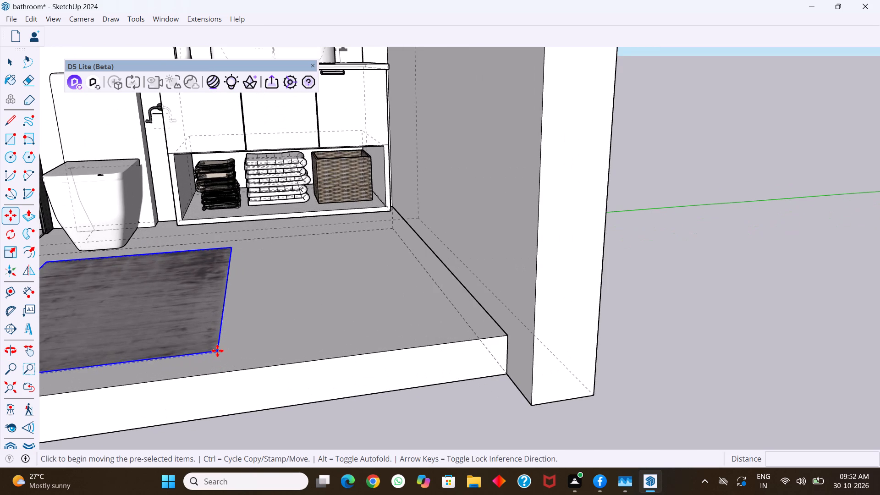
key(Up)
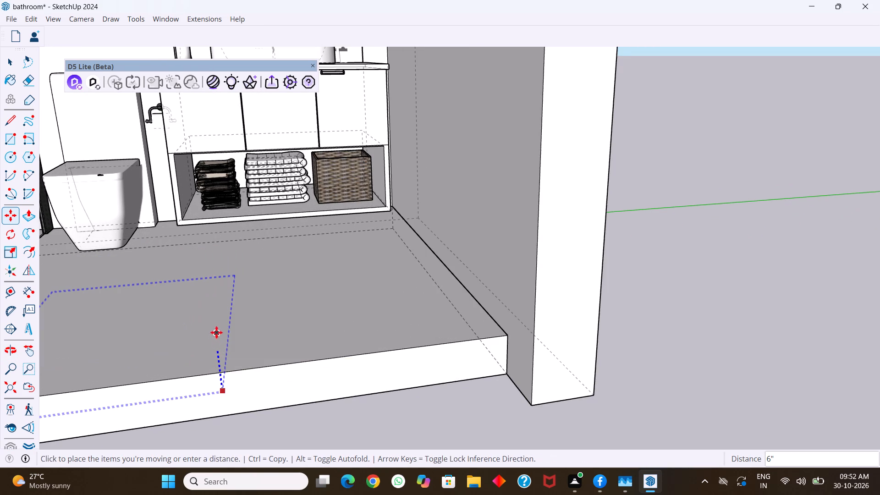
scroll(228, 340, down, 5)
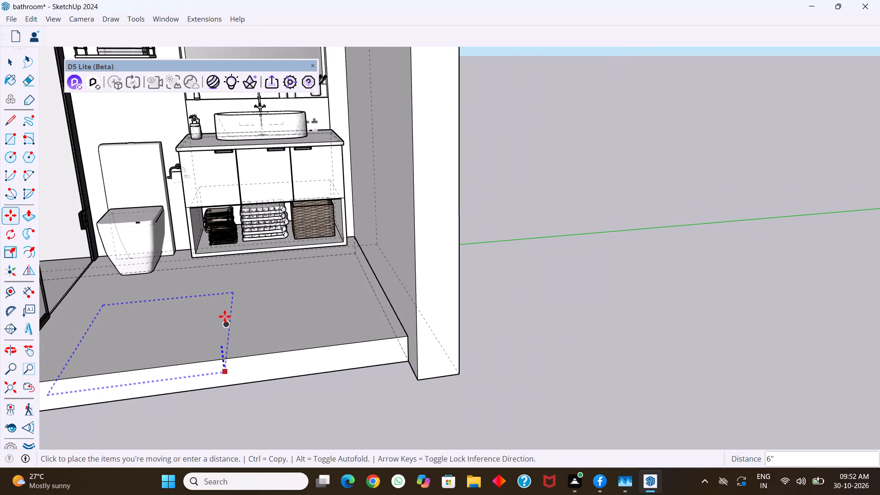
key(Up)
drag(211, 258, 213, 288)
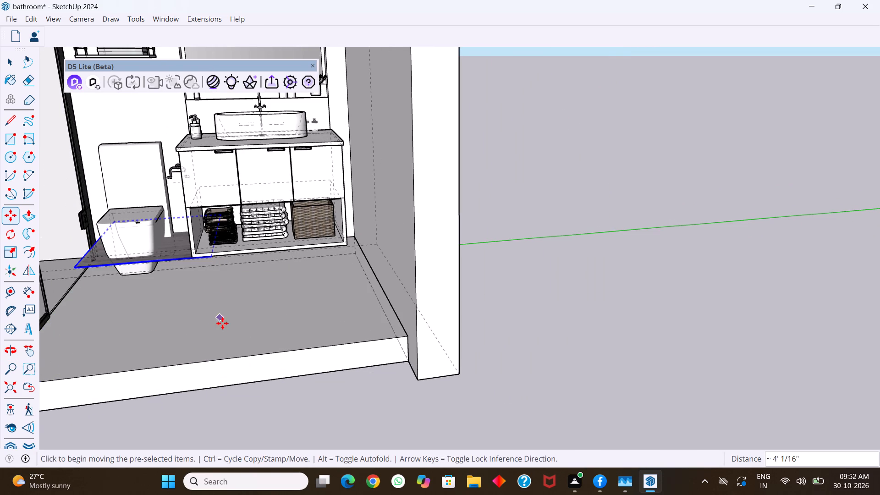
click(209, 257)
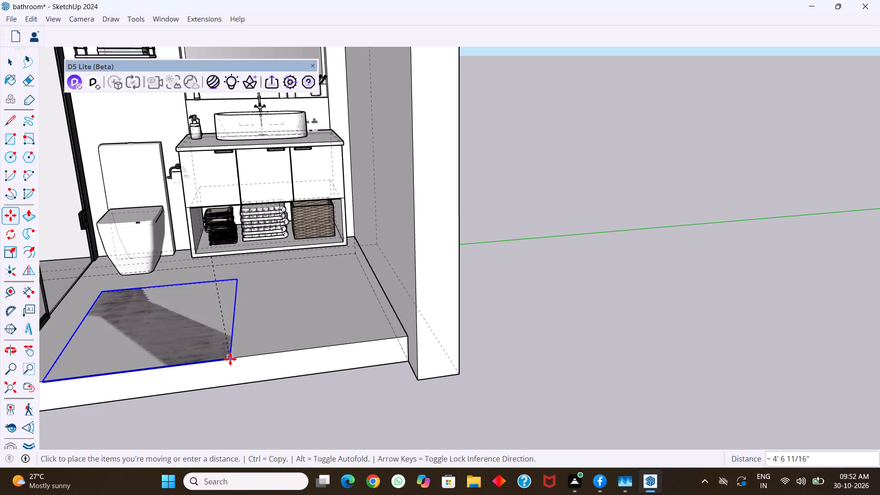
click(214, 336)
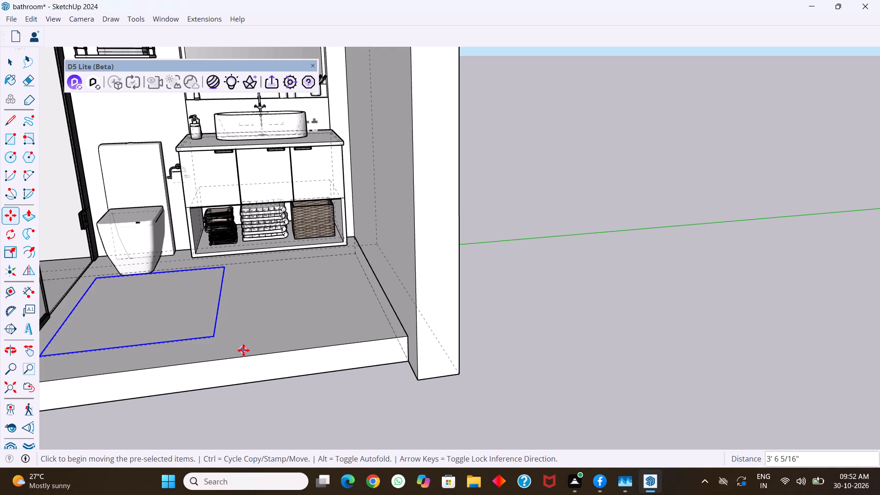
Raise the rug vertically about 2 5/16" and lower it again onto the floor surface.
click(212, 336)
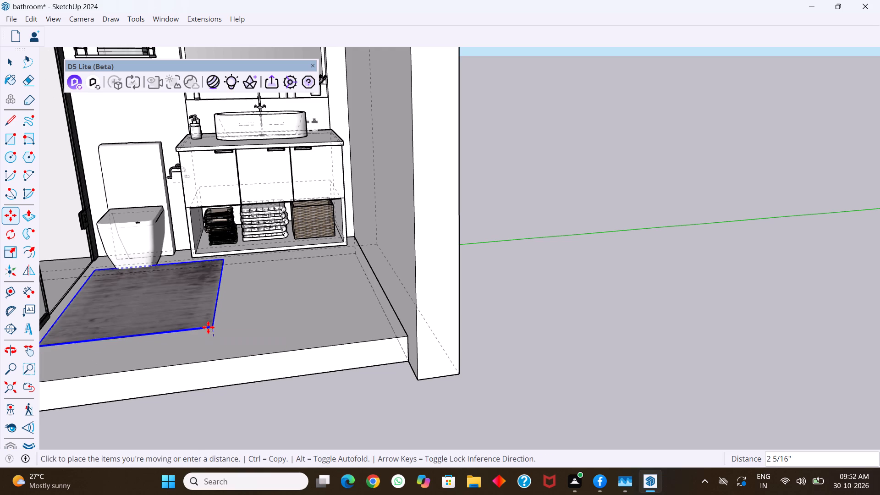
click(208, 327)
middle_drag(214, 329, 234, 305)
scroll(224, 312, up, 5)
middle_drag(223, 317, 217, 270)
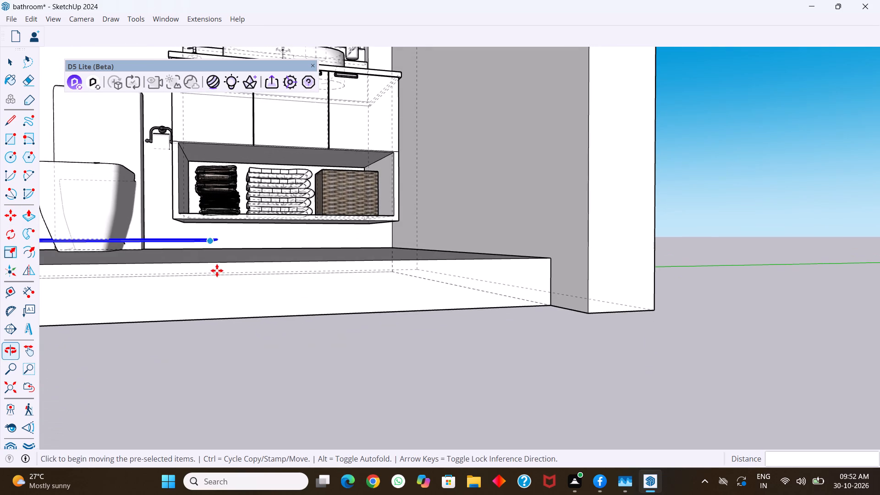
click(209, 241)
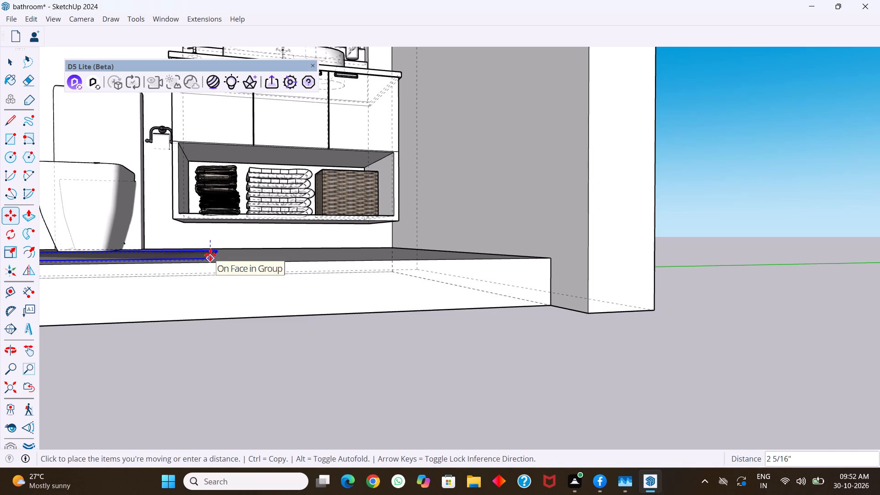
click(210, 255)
Turn off the dashed back edges display in the model.
middle_drag(221, 258, 223, 310)
scroll(223, 311, up, 1)
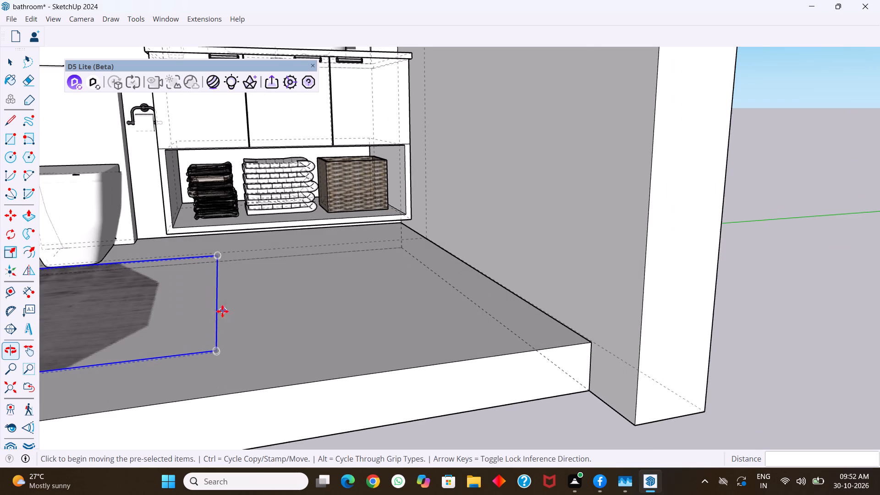
key(k)
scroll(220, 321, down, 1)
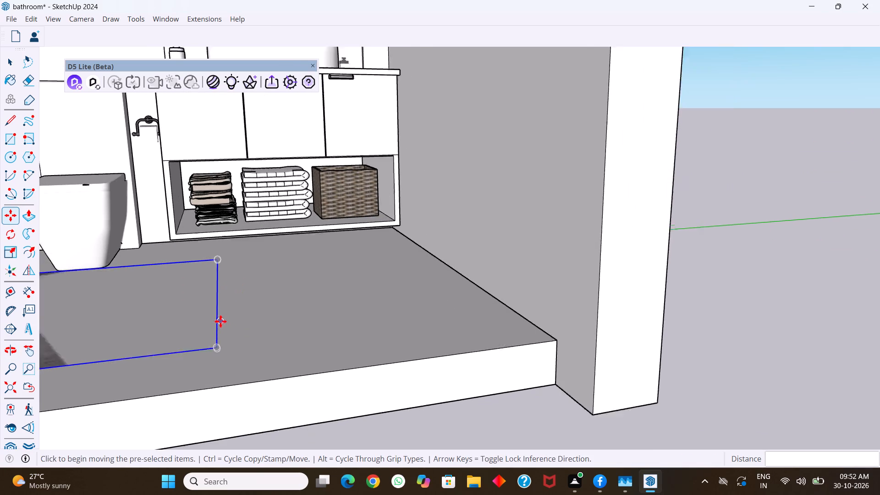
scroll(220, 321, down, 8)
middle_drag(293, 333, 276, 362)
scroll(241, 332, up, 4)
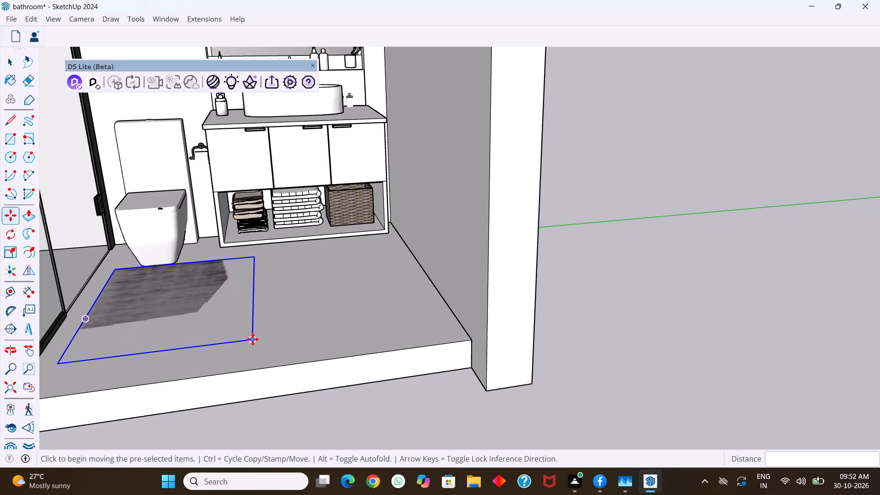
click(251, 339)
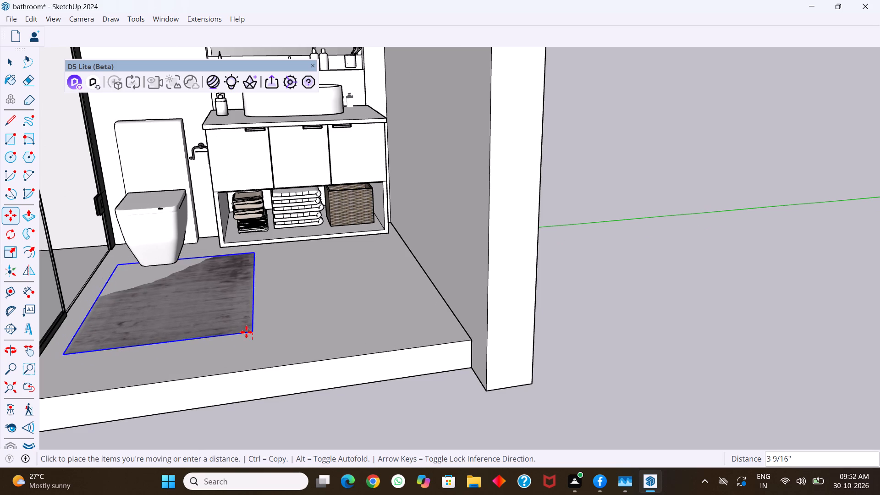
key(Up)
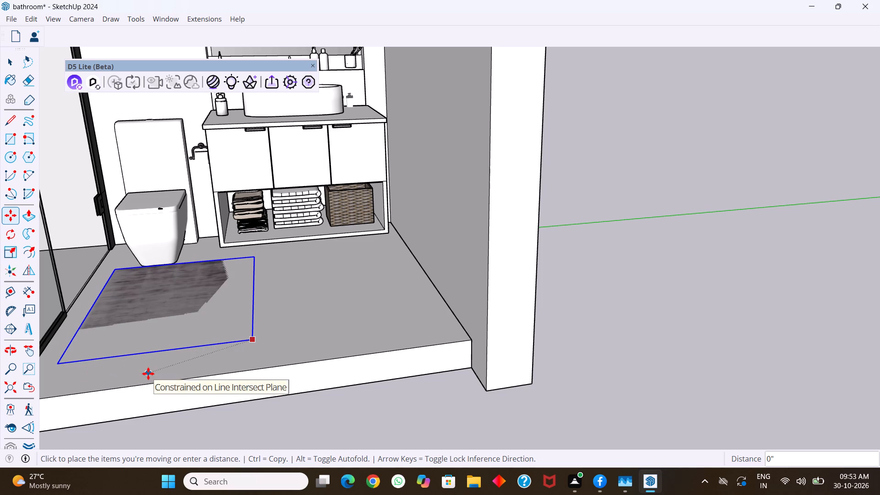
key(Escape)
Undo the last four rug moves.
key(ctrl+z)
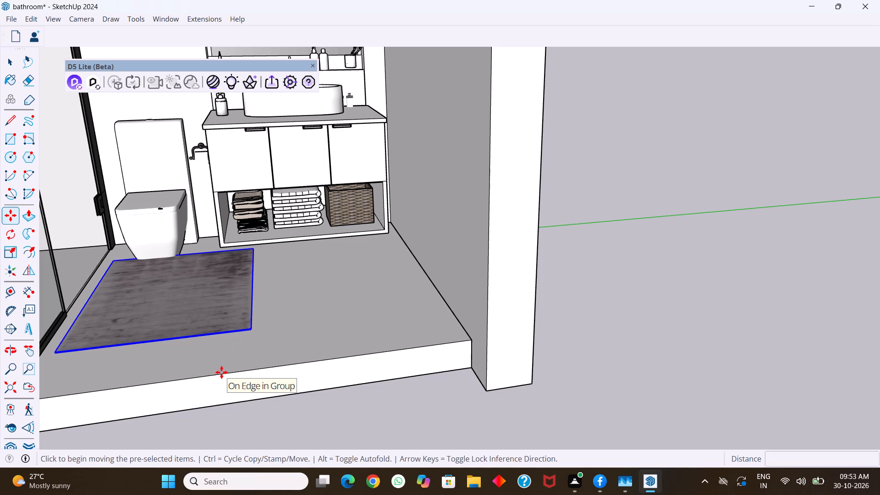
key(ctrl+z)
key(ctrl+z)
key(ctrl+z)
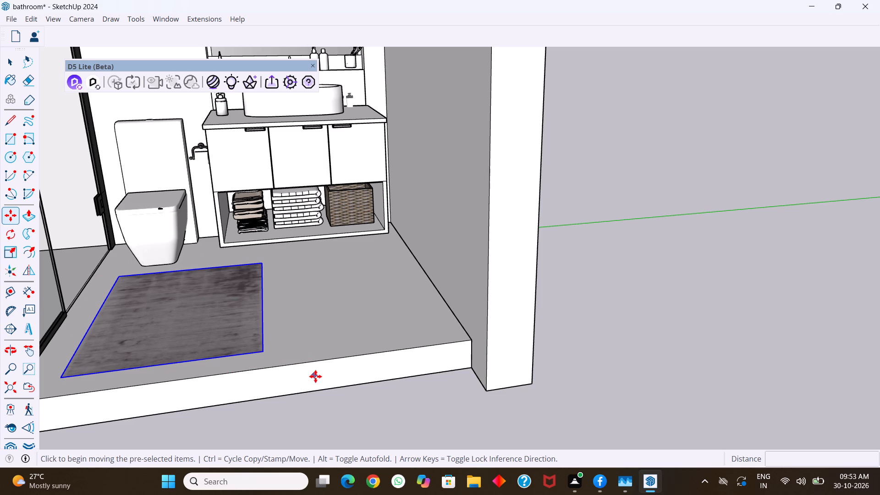
Reselect the rug and raise it straight up by about 4 3/8" from the bathroom floor.
key(Escape)
key(space)
click(407, 410)
scroll(403, 356, down, 2)
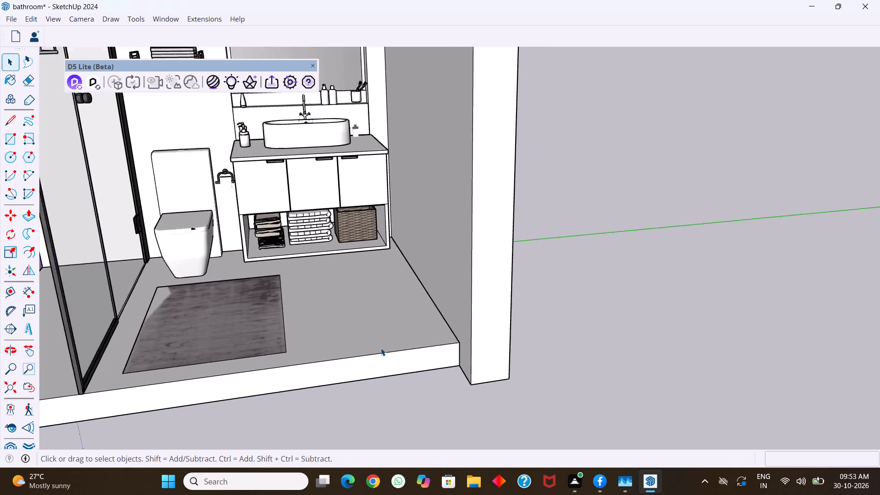
scroll(381, 348, down, 7)
click(311, 341)
scroll(314, 341, up, 1)
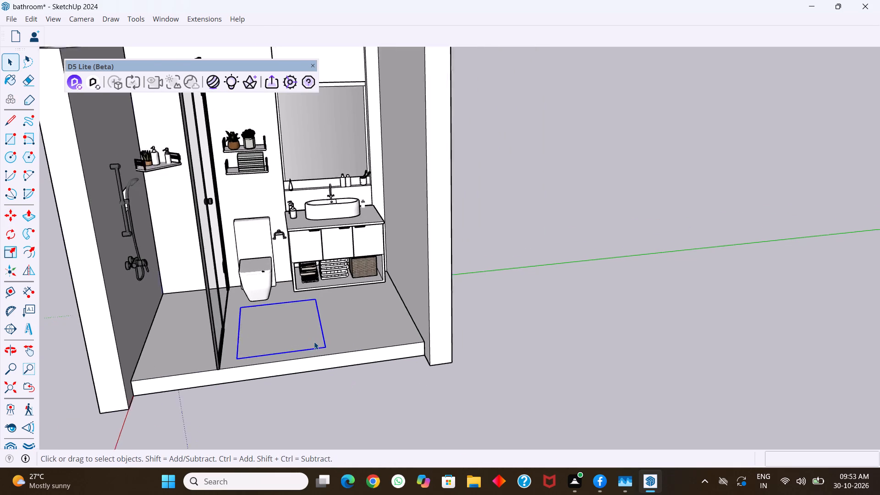
scroll(314, 341, up, 3)
key(m)
scroll(323, 347, up, 4)
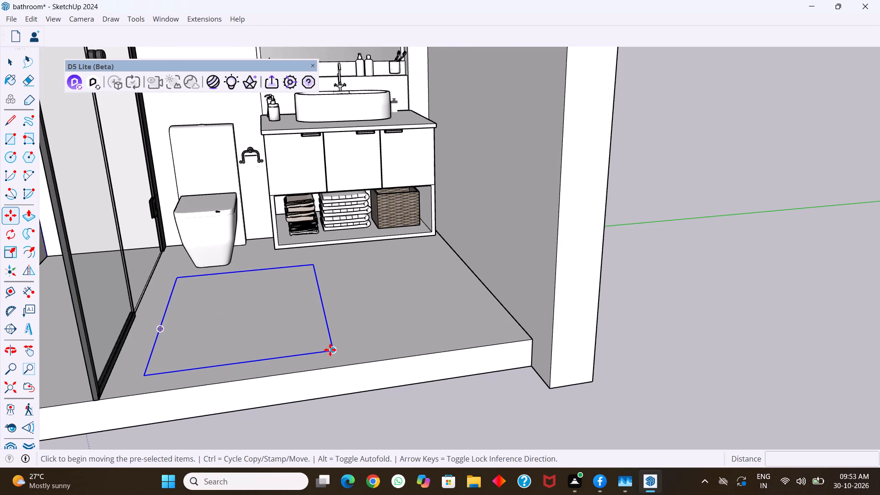
click(335, 351)
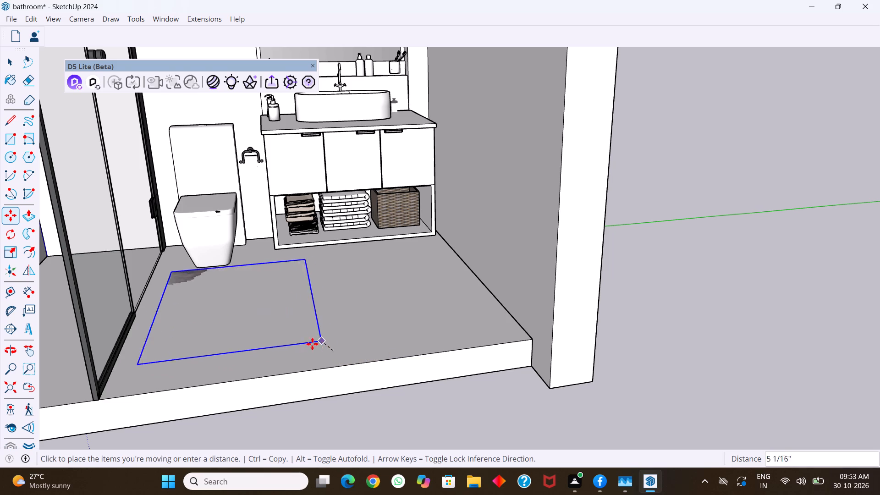
key(Up)
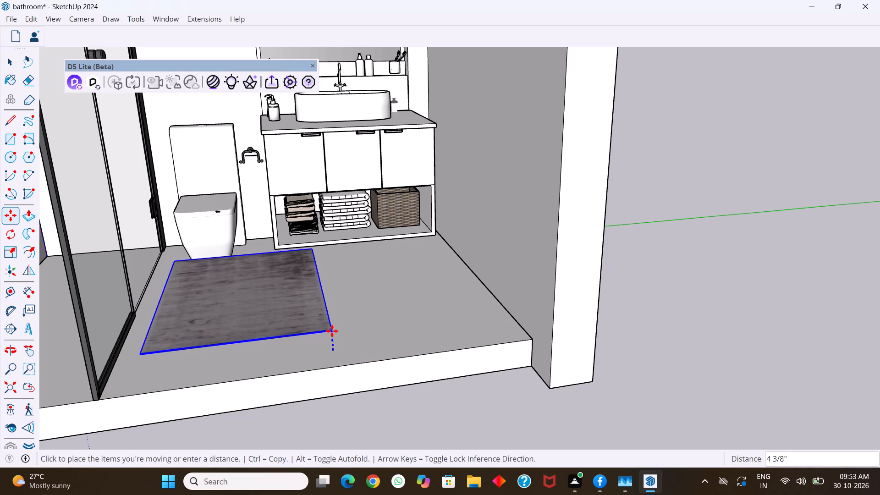
click(332, 331)
Move the rug by its front corner near the shower about 7 3/4" forward and down to the floor's front edge.
middle_drag(311, 331, 313, 260)
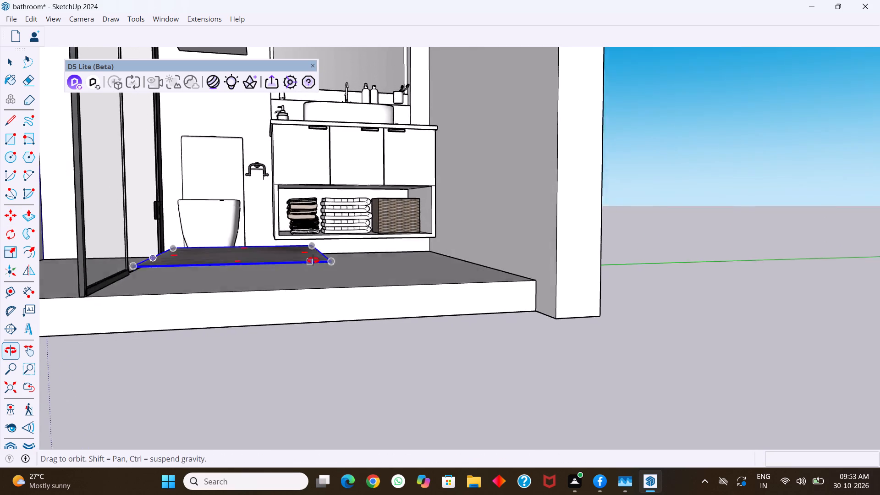
middle_drag(313, 260, 313, 242)
middle_drag(307, 253, 317, 304)
scroll(183, 341, up, 1)
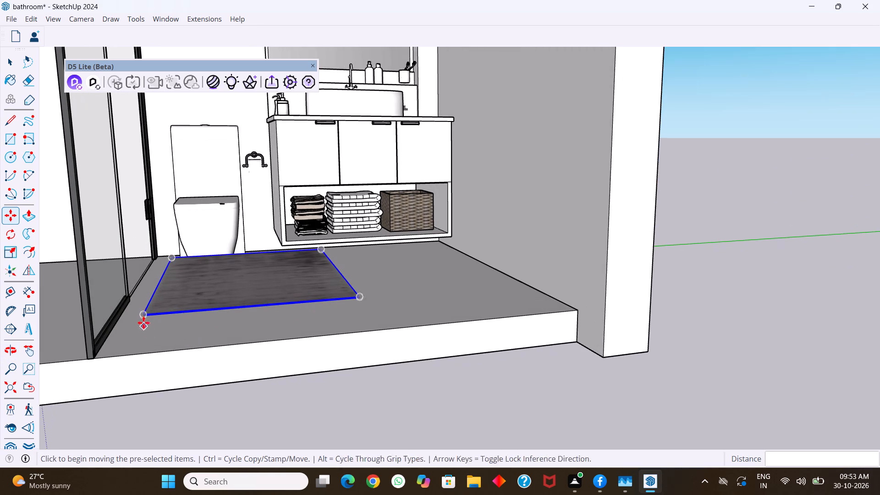
click(142, 315)
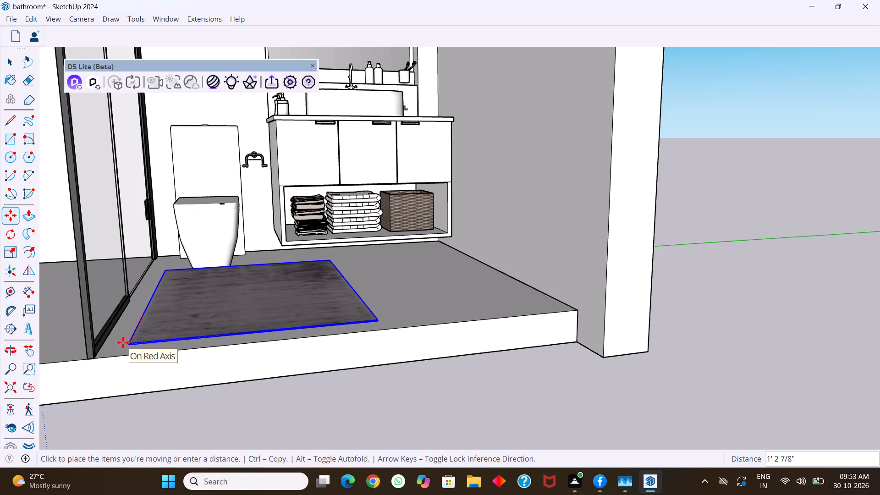
middle_drag(122, 344, 130, 300)
click(134, 269)
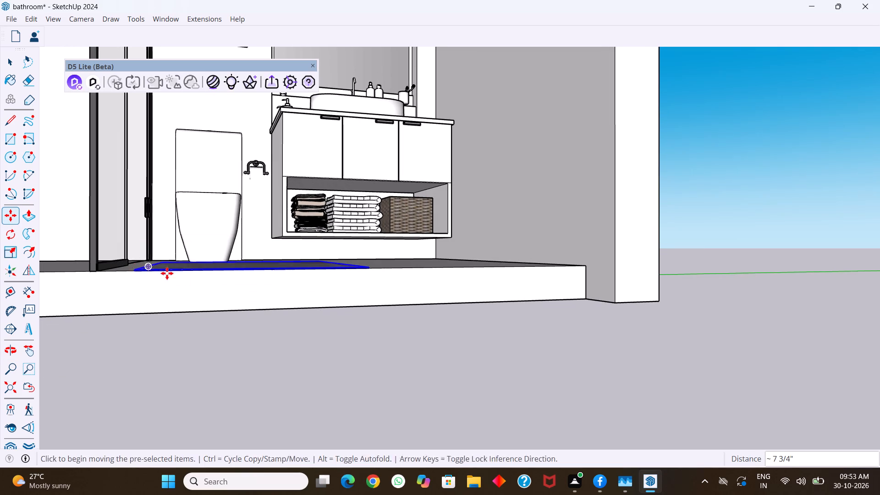
Move the rug about 3 11/16" back from the floor's front edge towards the toilet, and deselect it.
middle_drag(184, 275, 173, 354)
middle_drag(232, 350, 209, 336)
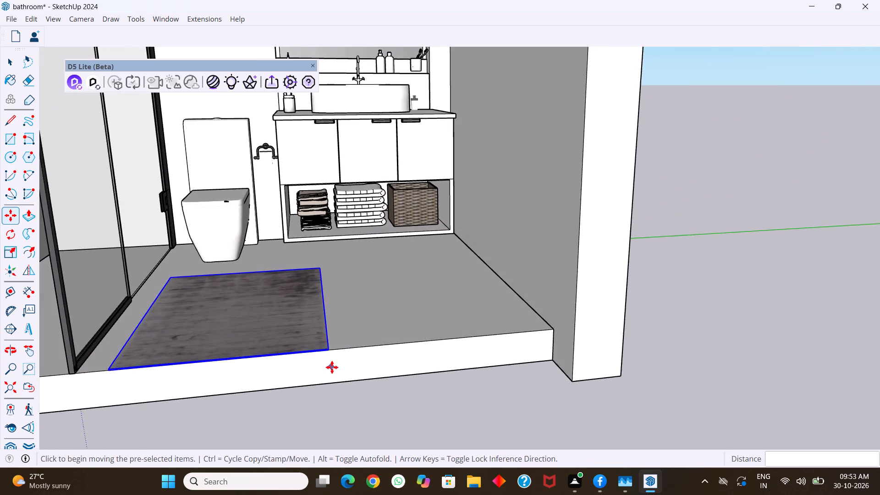
scroll(332, 367, up, 4)
click(325, 341)
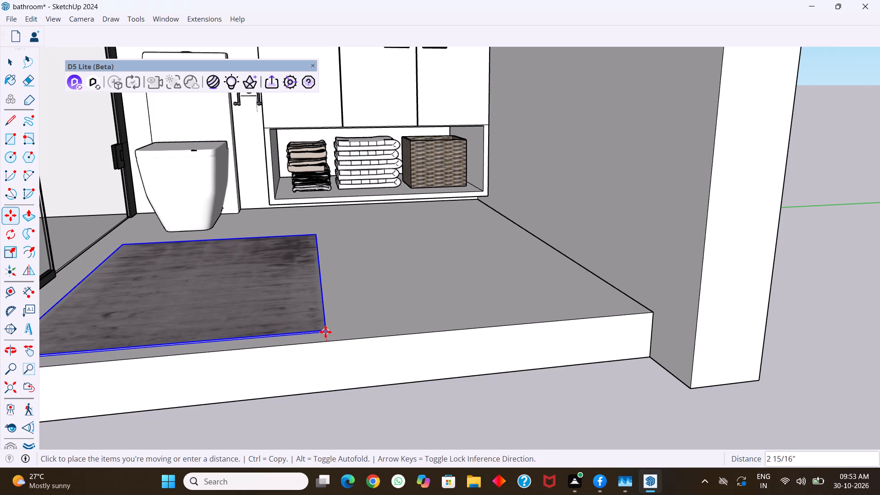
click(325, 330)
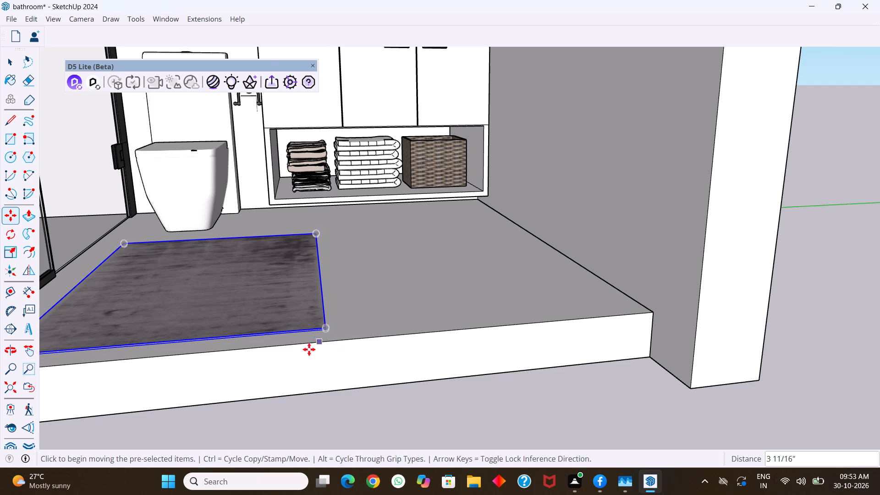
scroll(297, 355, down, 9)
key(space)
click(342, 388)
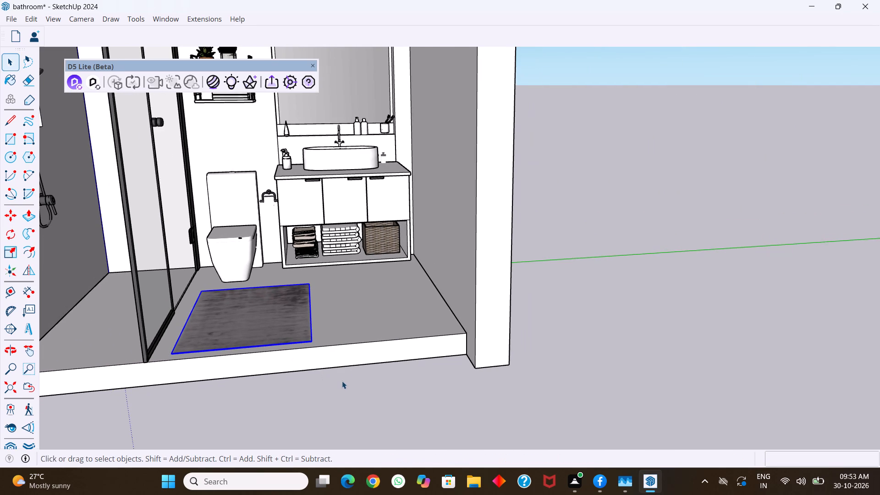
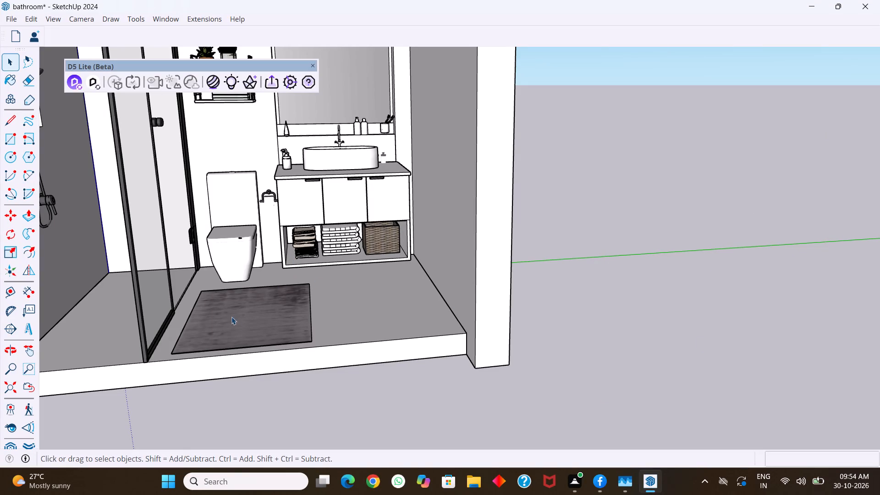
Enable the V-Ray for SketchUp tool set and open the V-Ray Asset Editor.
middle_drag(243, 325, 200, 326)
scroll(358, 266, down, 8)
middle_drag(358, 269, 388, 264)
middle_drag(382, 264, 383, 251)
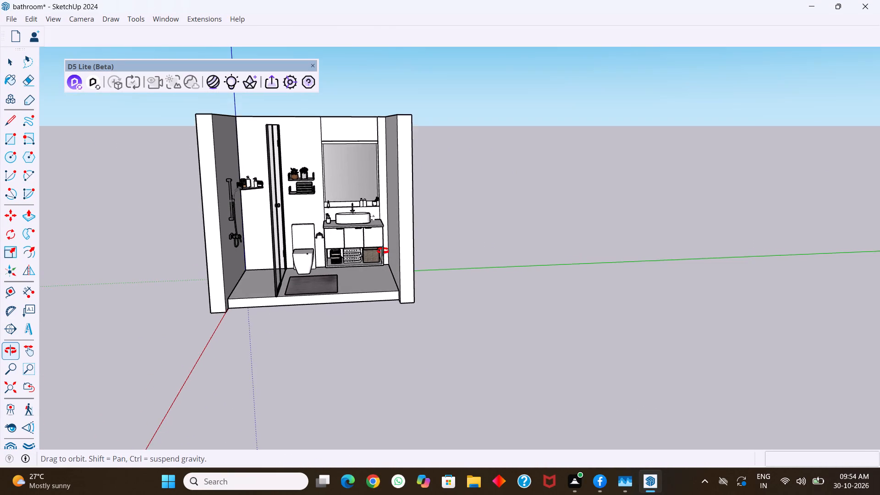
middle_drag(383, 251, 383, 249)
scroll(353, 137, up, 8)
scroll(328, 148, down, 4)
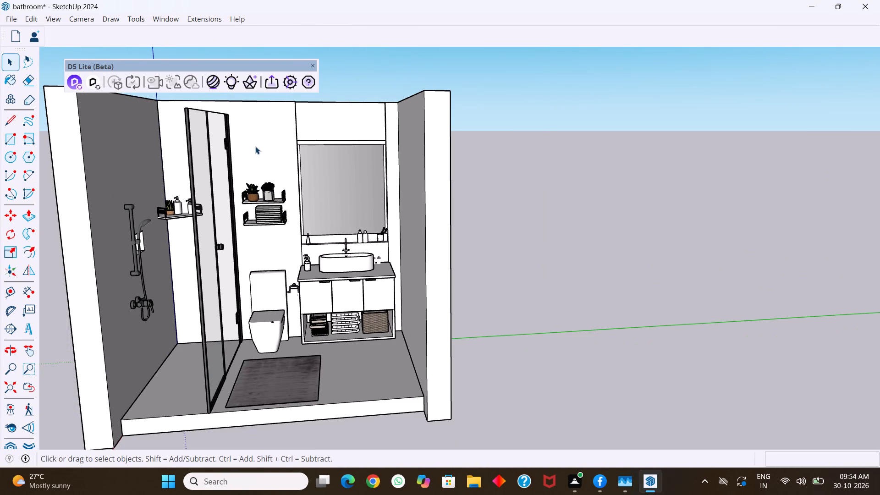
right_click(262, 18)
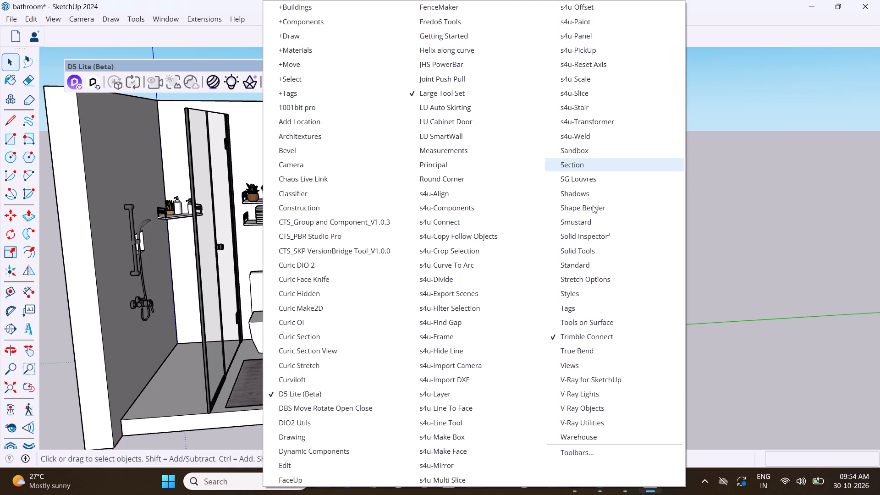
click(600, 384)
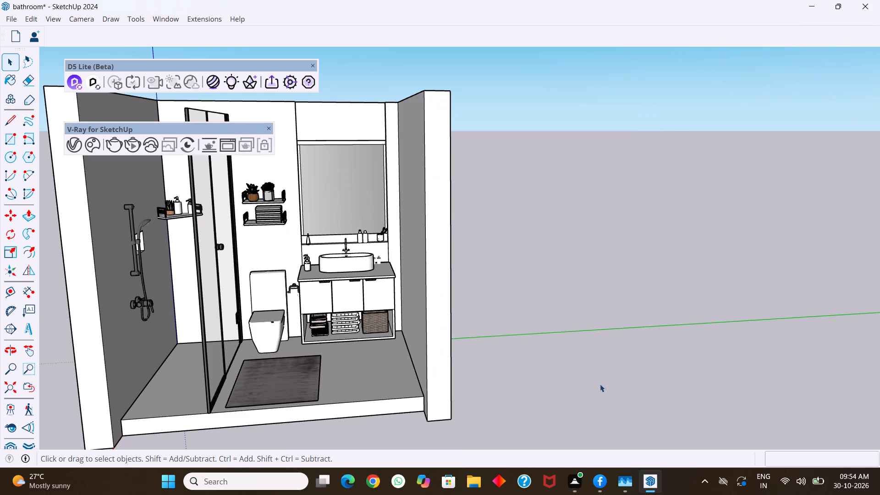
click(74, 149)
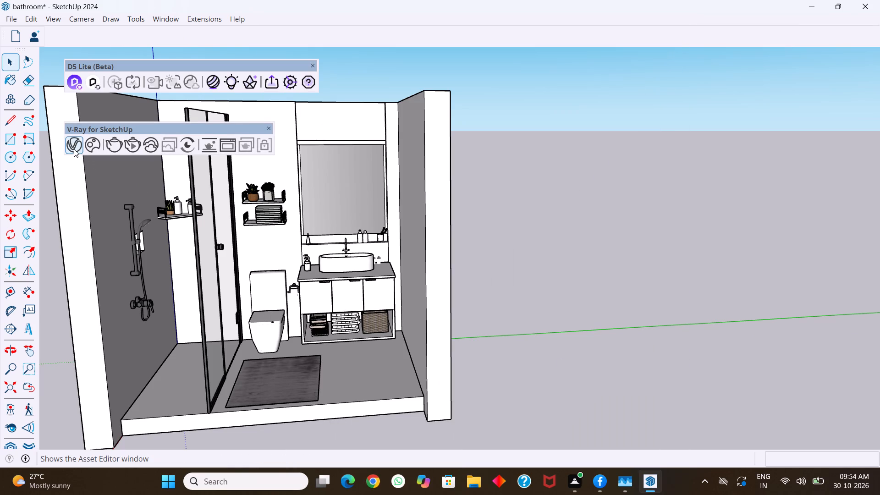
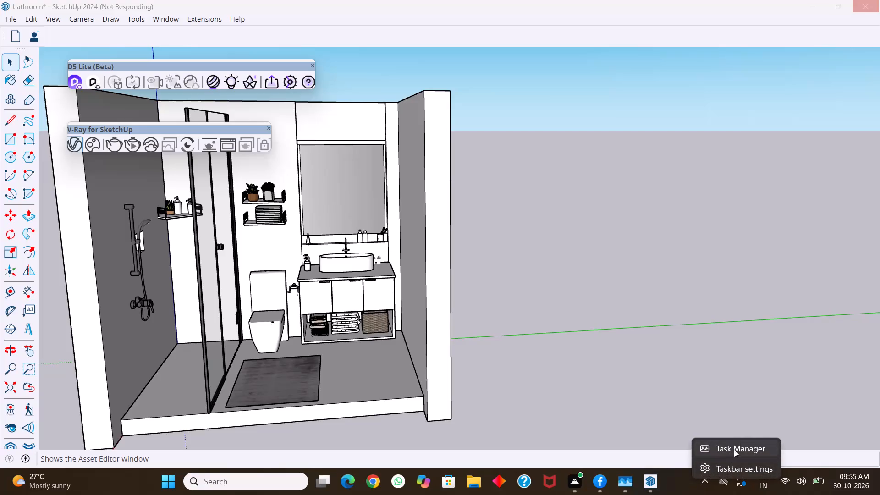
Open Windows Task Manager.
click(740, 445)
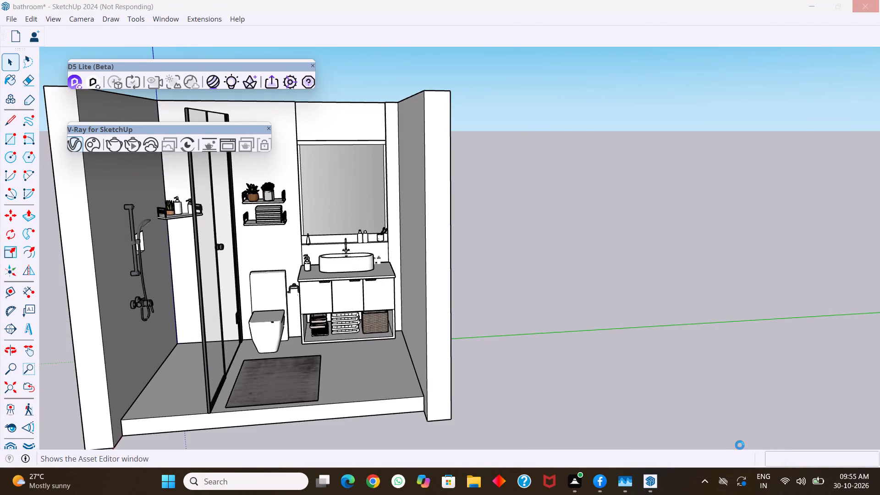
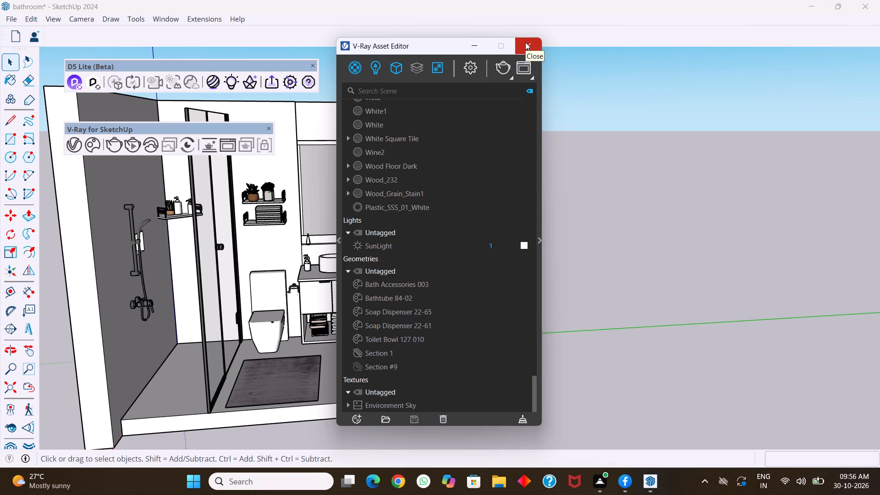
Close the V-Ray Asset Editor and exit SketchUp, saving the changes to the bathroom model.
click(525, 42)
click(865, 7)
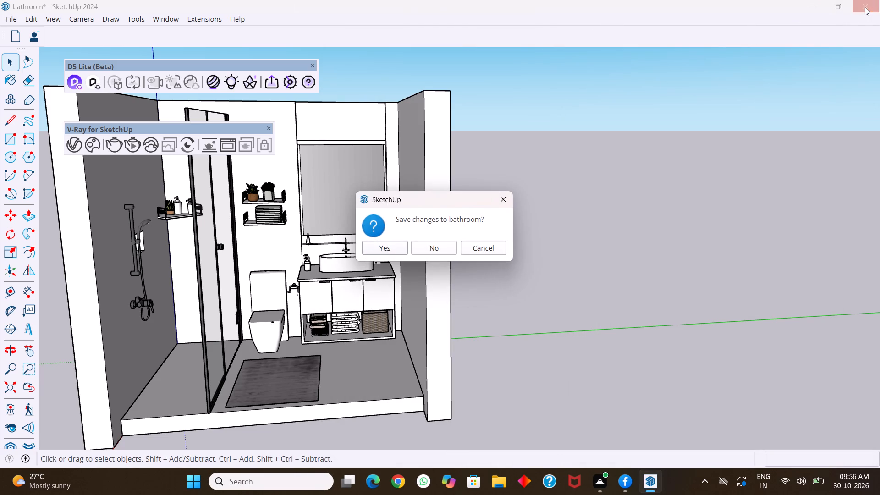
click(394, 247)
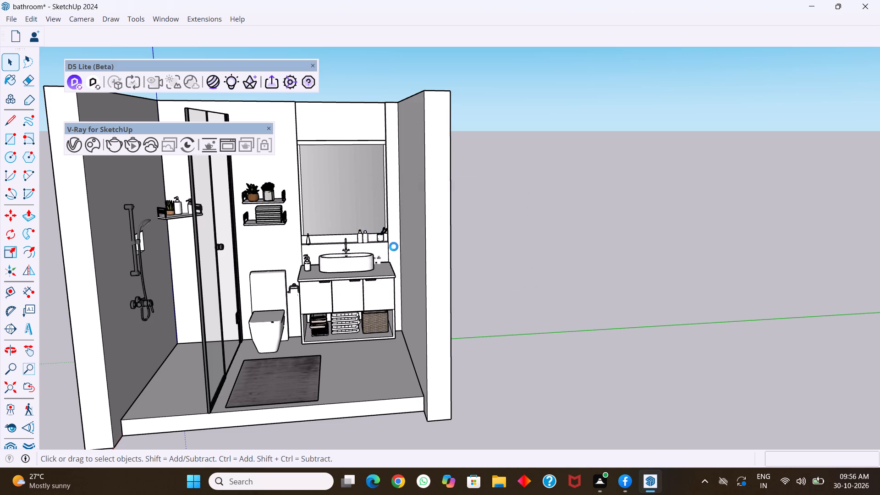
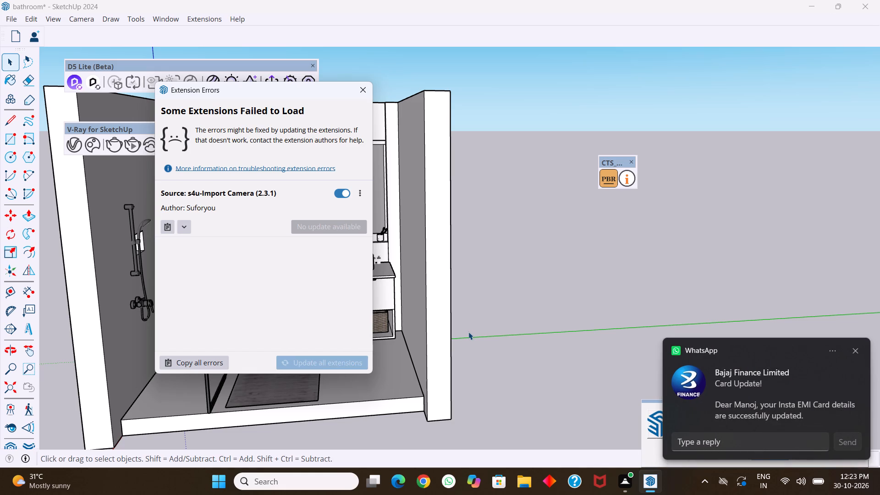
Dismiss the extension errors report to get back to the bathroom model.
click(360, 91)
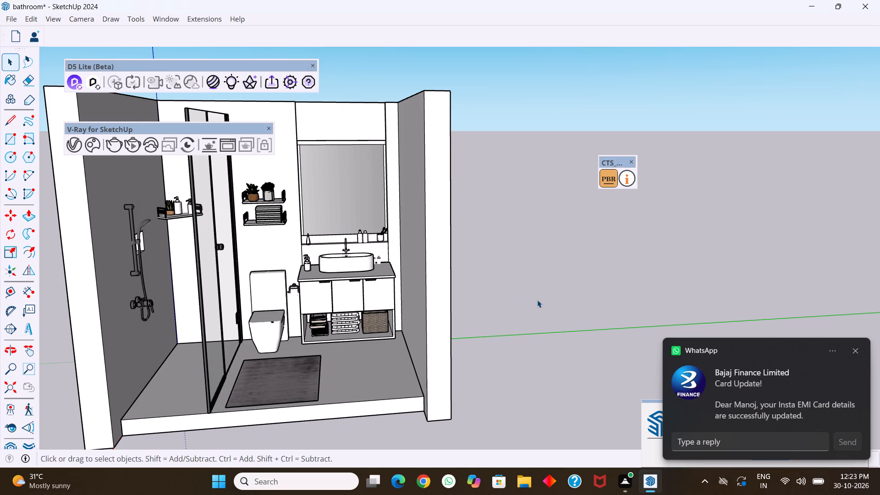
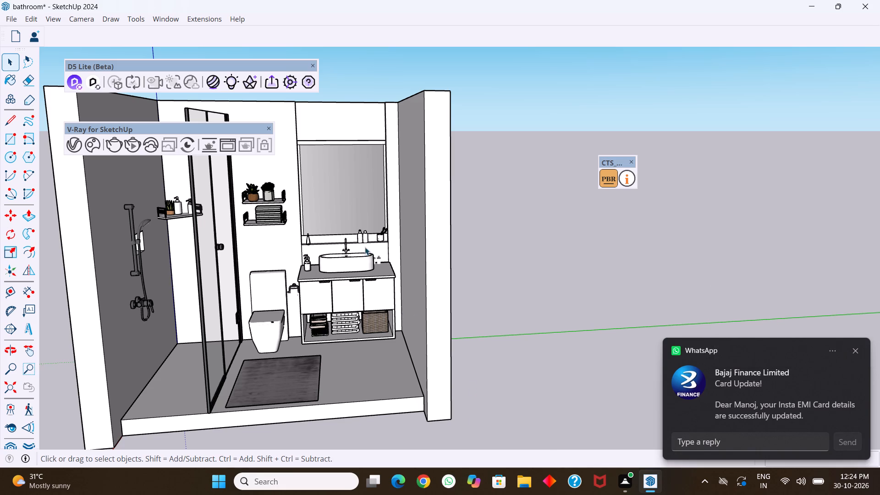
Examine the furnished bathroom from several angles, checking the shower area, wall shelves, toilet, vanity and rug.
middle_drag(290, 229, 243, 236)
scroll(264, 174, up, 5)
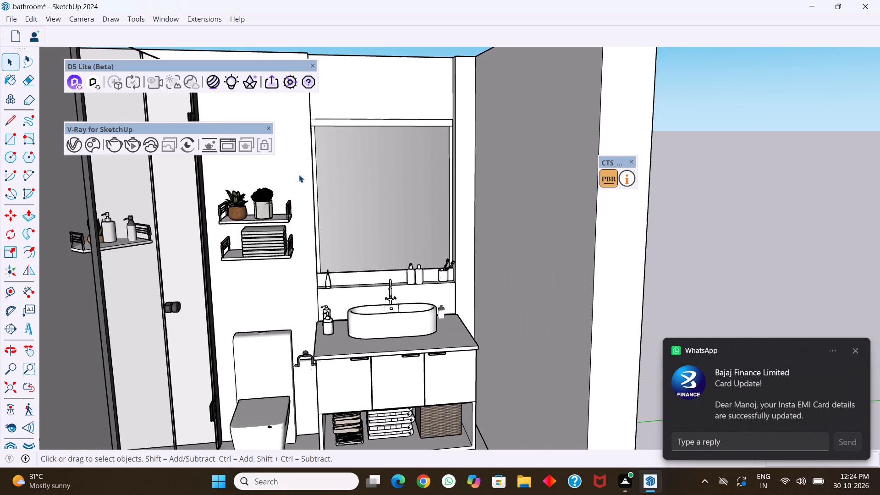
scroll(294, 207, down, 4)
middle_drag(300, 243, 275, 248)
scroll(307, 179, up, 2)
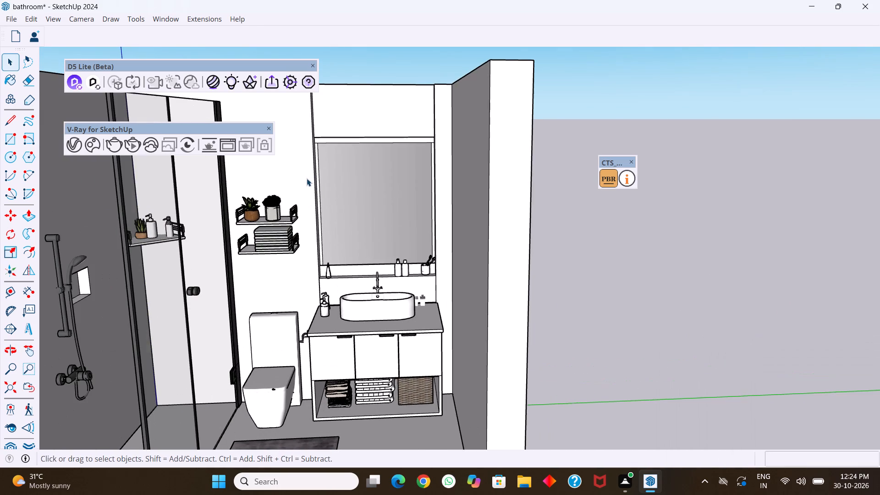
scroll(307, 178, down, 3)
shift+middle_drag(307, 178, 408, 215)
middle_drag(407, 219, 395, 220)
scroll(390, 207, up, 1)
scroll(390, 207, down, 1)
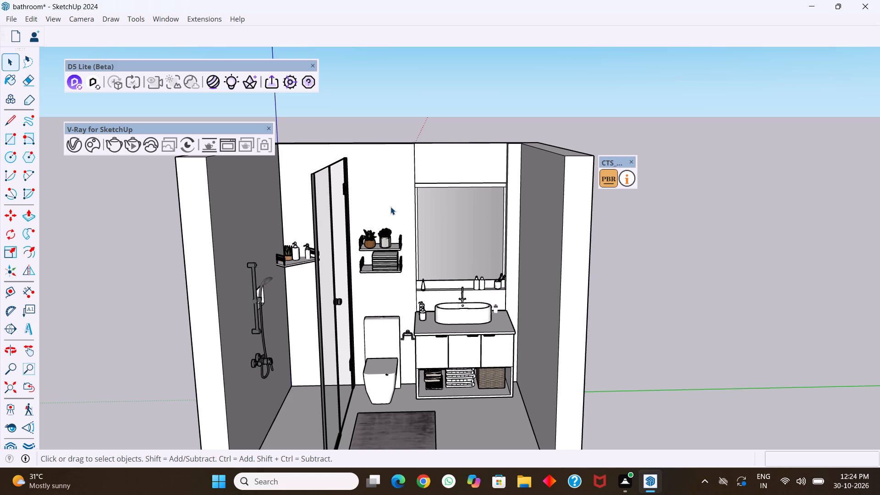
scroll(390, 207, down, 1)
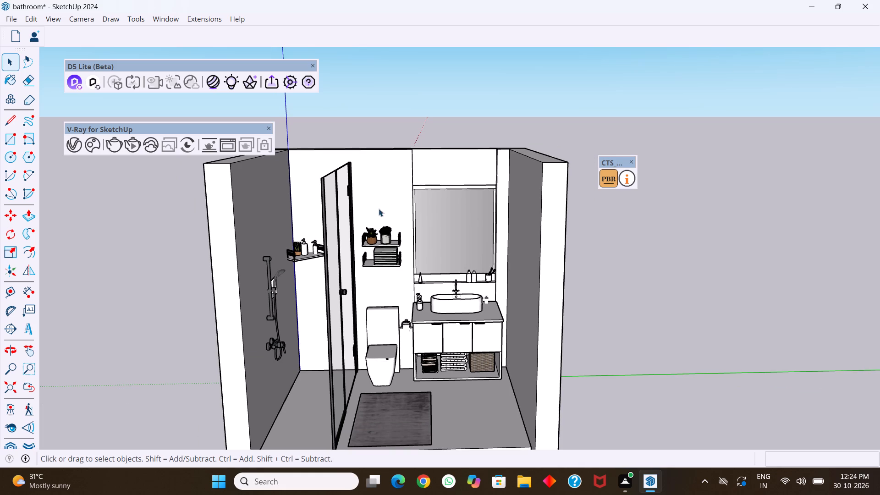
Move the wall-mounted shower set about 10 1/4" straight up along the blue axis on the grey shower wall.
scroll(274, 271, up, 2)
click(270, 272)
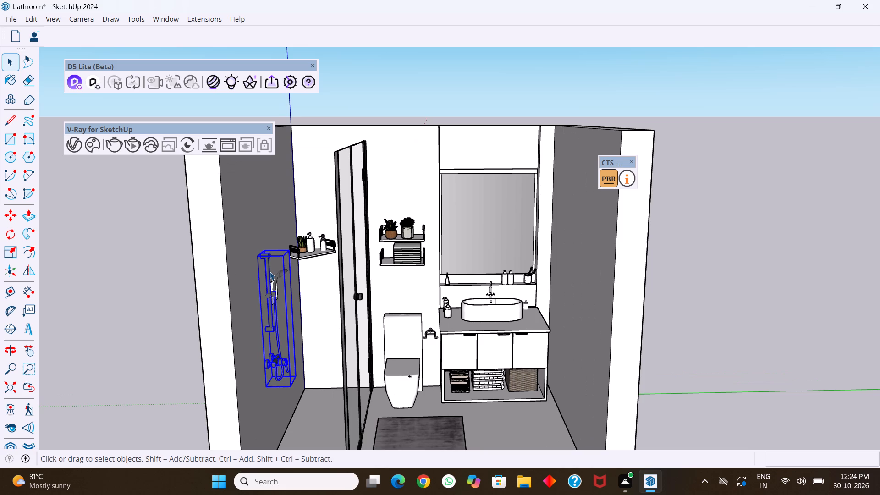
key(m)
scroll(257, 253, up, 3)
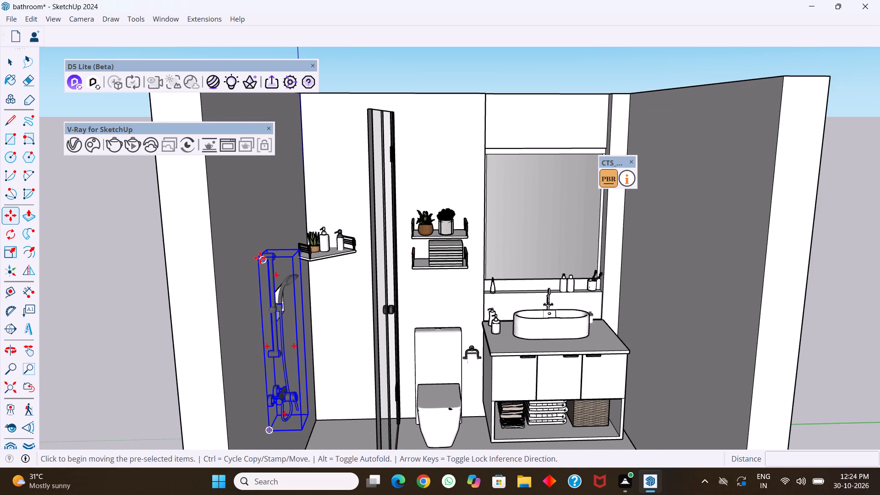
click(260, 257)
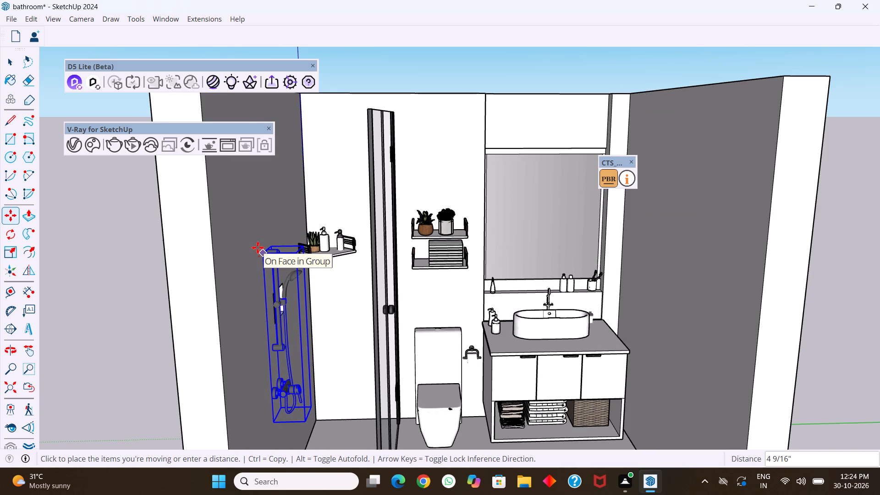
key(Up)
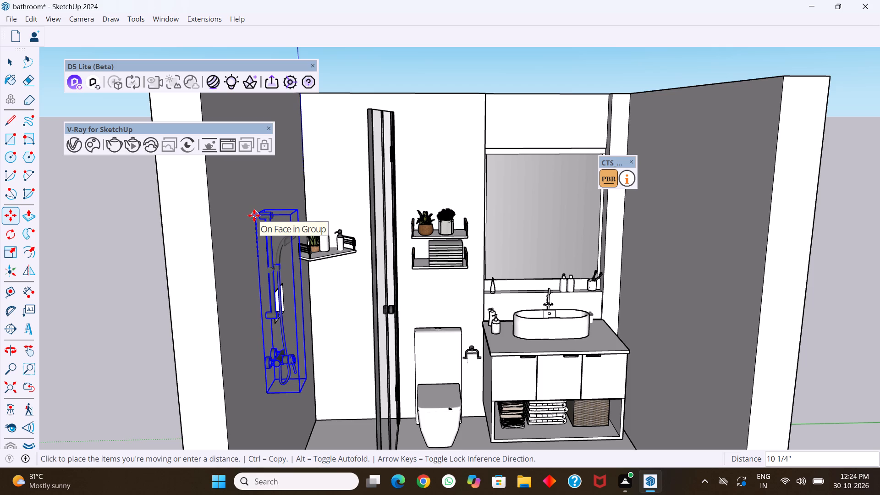
click(254, 215)
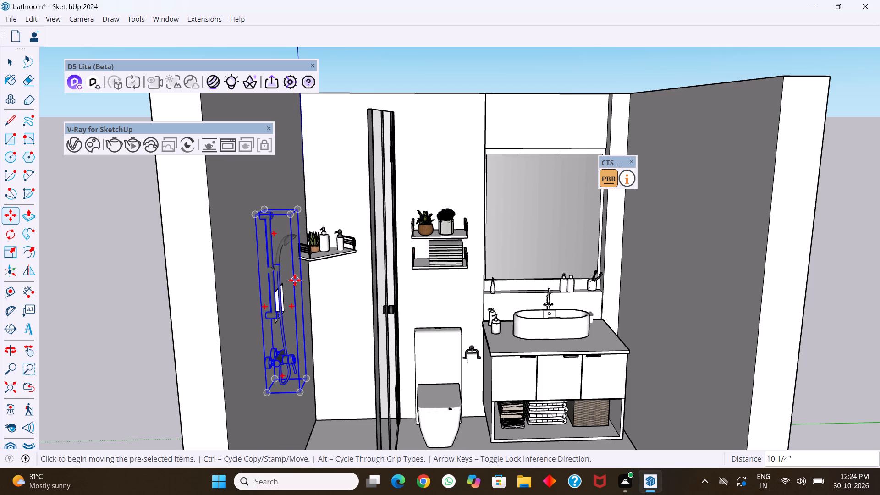
key(Escape)
key(space)
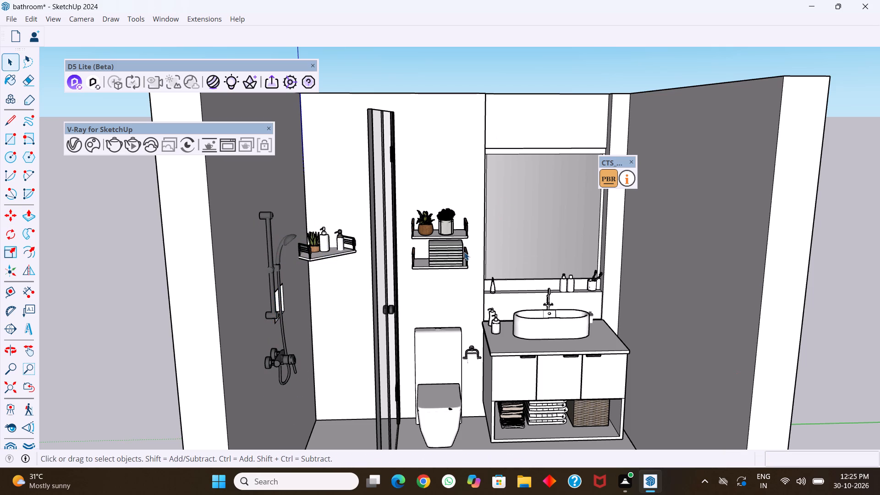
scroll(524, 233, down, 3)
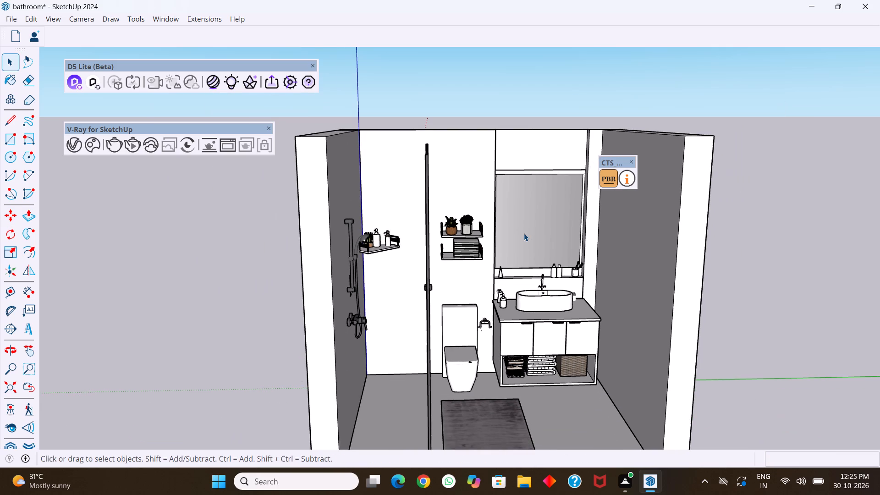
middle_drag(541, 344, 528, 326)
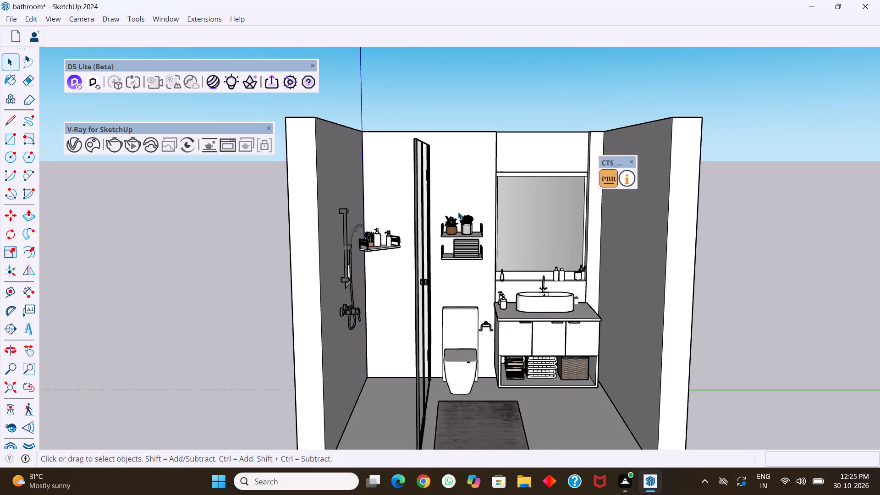
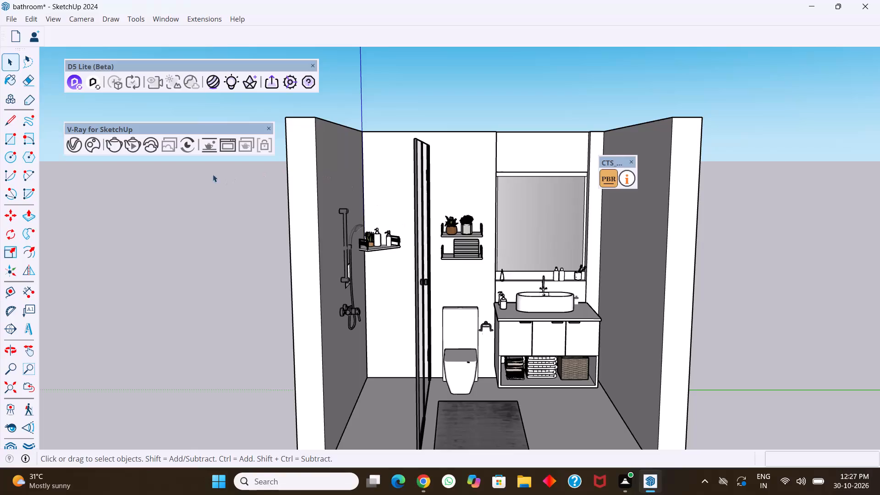
Open the V-Ray Asset Editor filtered to materials and place it clear of the bathroom's back wall.
click(77, 144)
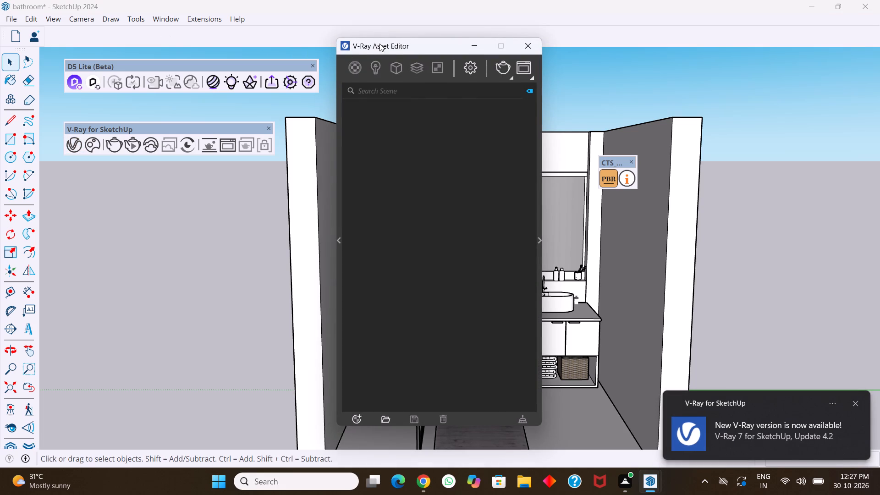
drag(417, 45, 399, 67)
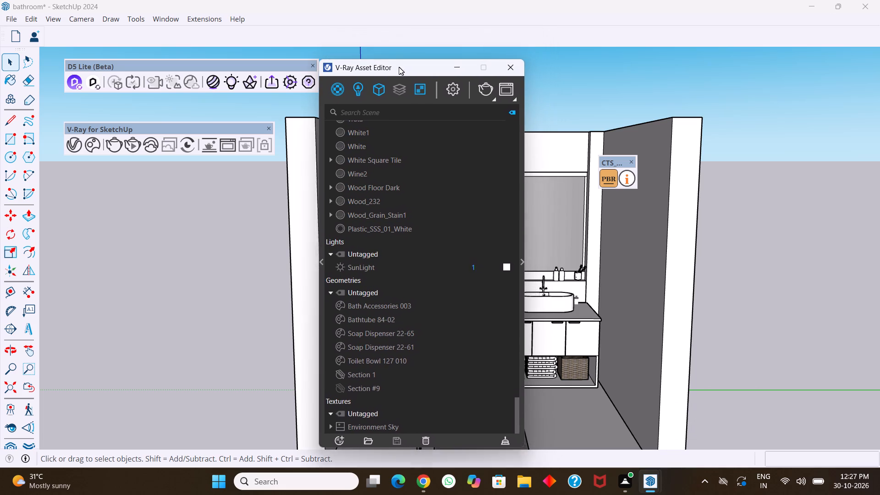
drag(399, 67, 378, 77)
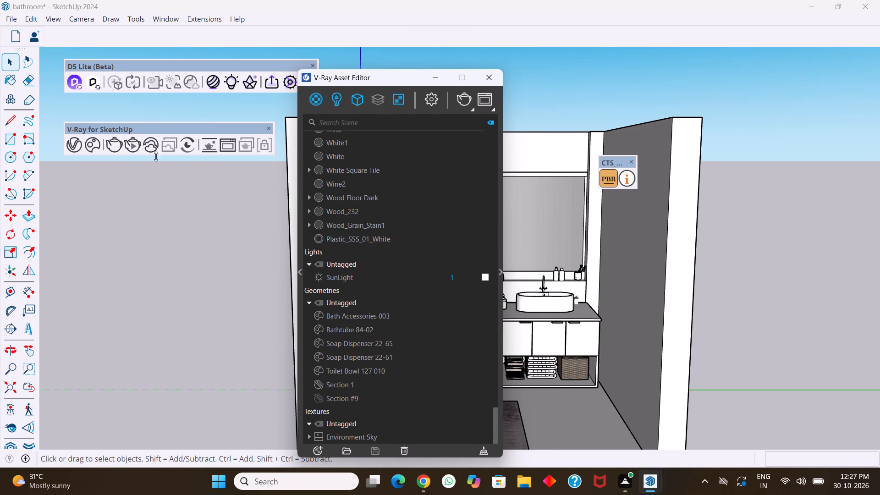
click(318, 99)
right_click(317, 99)
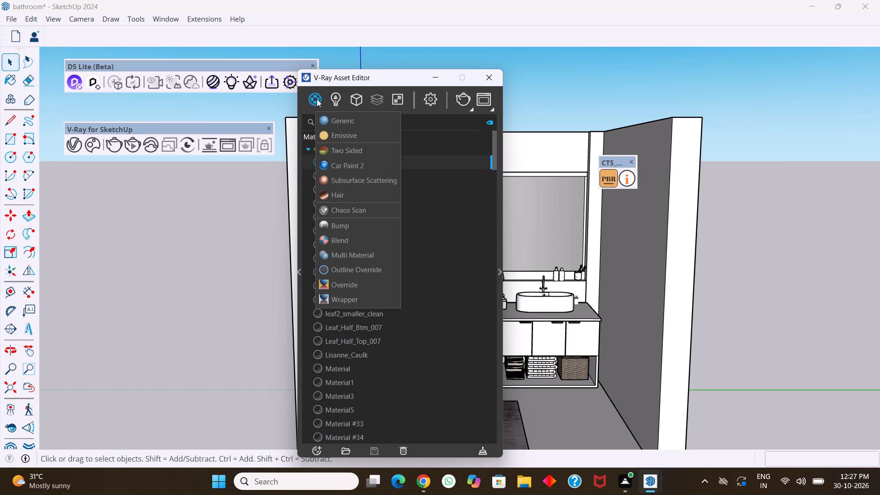
click(317, 99)
right_click(317, 99)
drag(409, 77, 225, 130)
Select the white back wall face inside the room group and create a generic V-Ray material named TEXTURE.
click(455, 171)
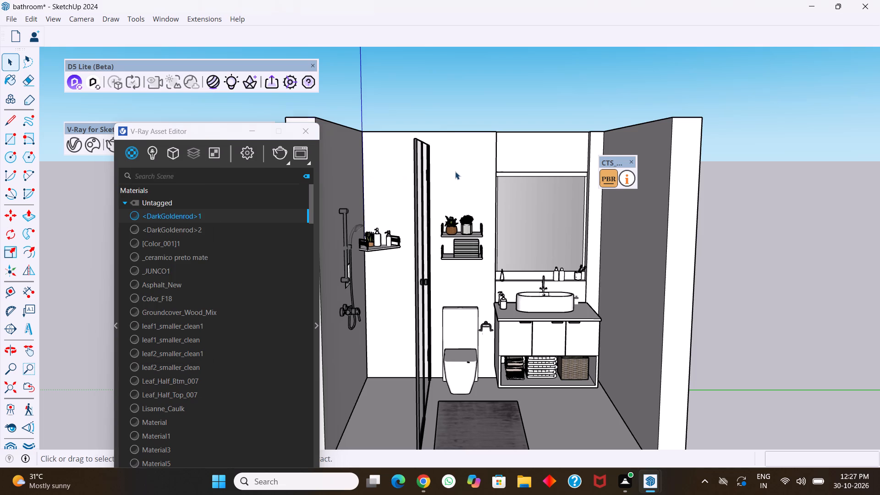
double_click(455, 171)
click(460, 178)
triple_click(460, 178)
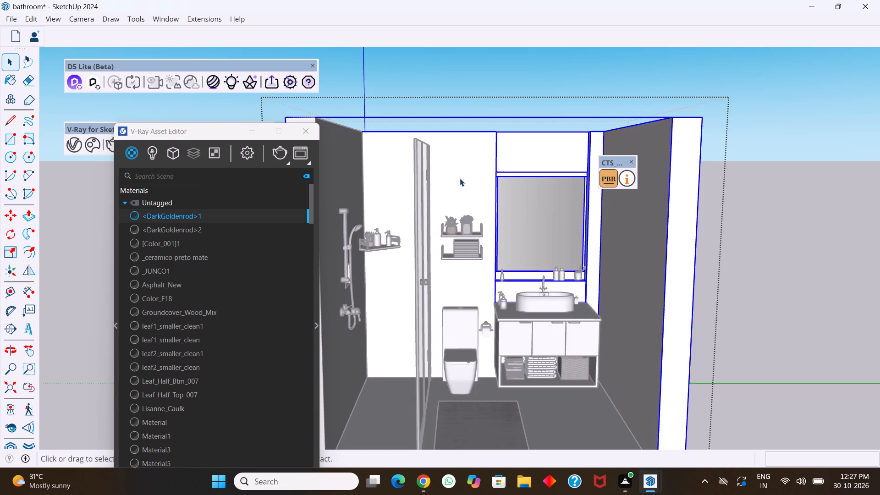
click(460, 178)
click(457, 178)
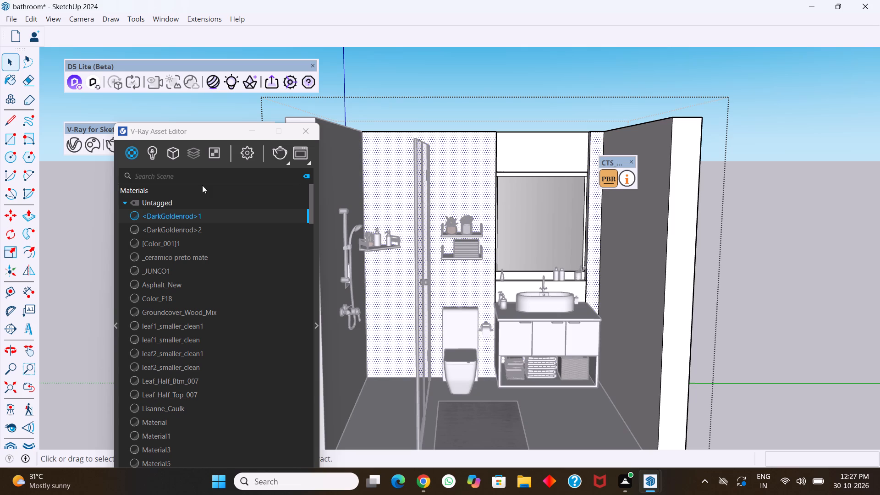
right_click(132, 154)
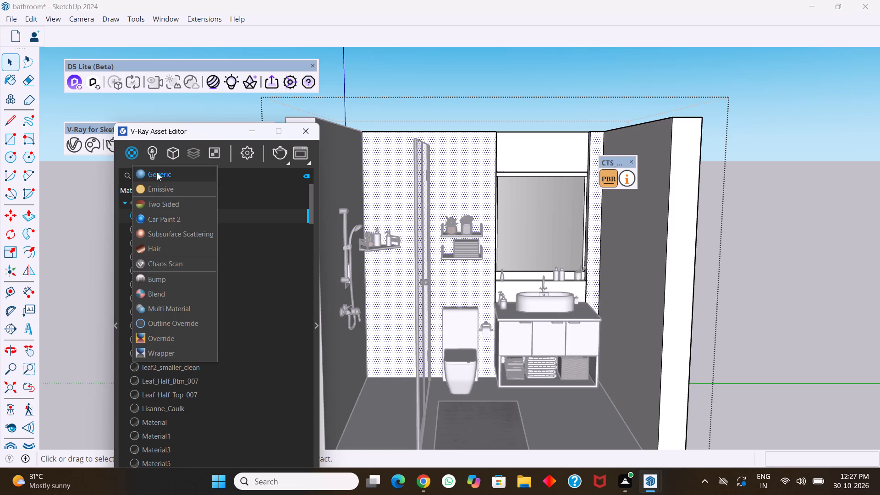
click(158, 172)
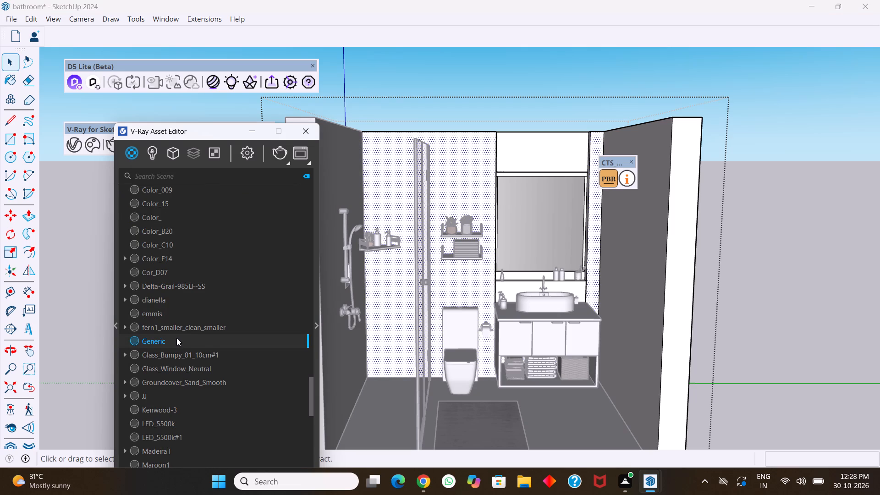
click(174, 341)
drag(174, 341, 166, 342)
drag(166, 342, 148, 345)
drag(164, 342, 141, 346)
key(t)
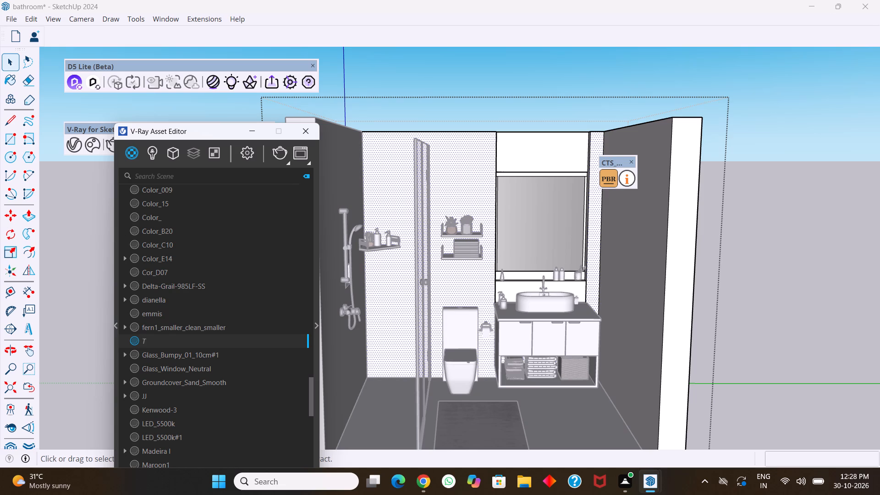
key(e)
key(x)
text(TURE)
key(Return)
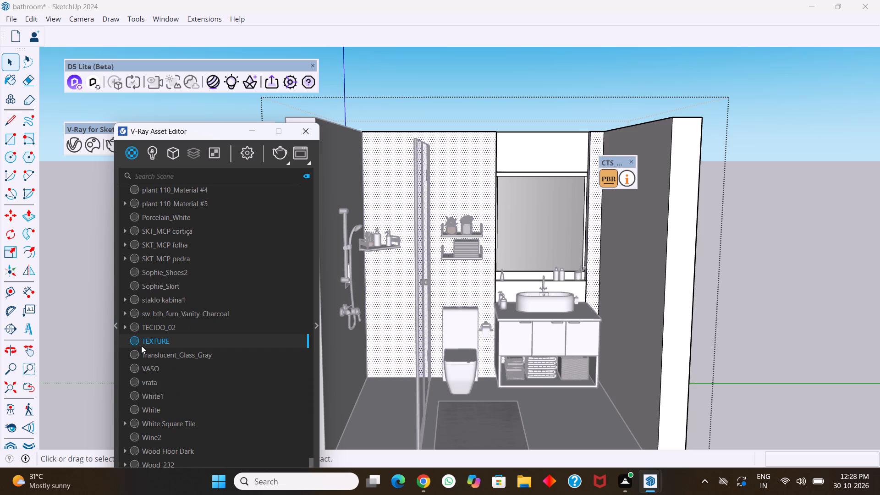
Apply the TEXTURE material to the selected back wall face.
right_click(181, 342)
click(209, 365)
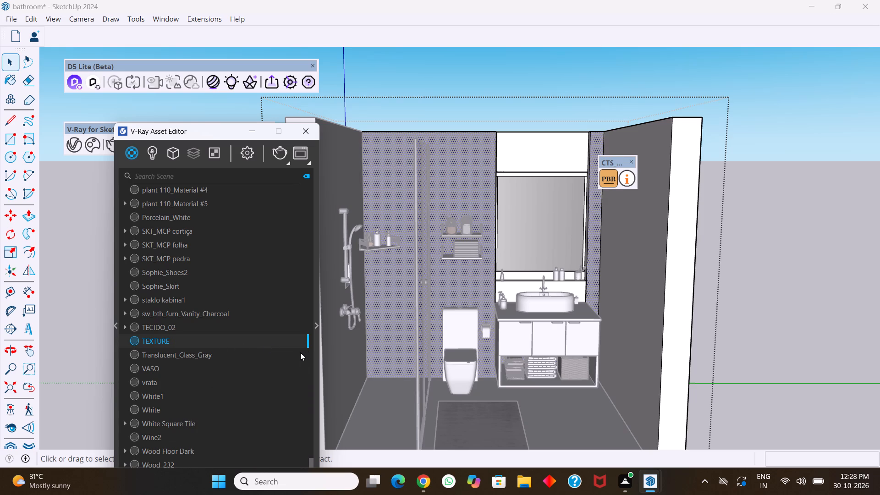
Expand the TEXTURE material's settings and start loading a bitmap for its diffuse colour.
click(315, 326)
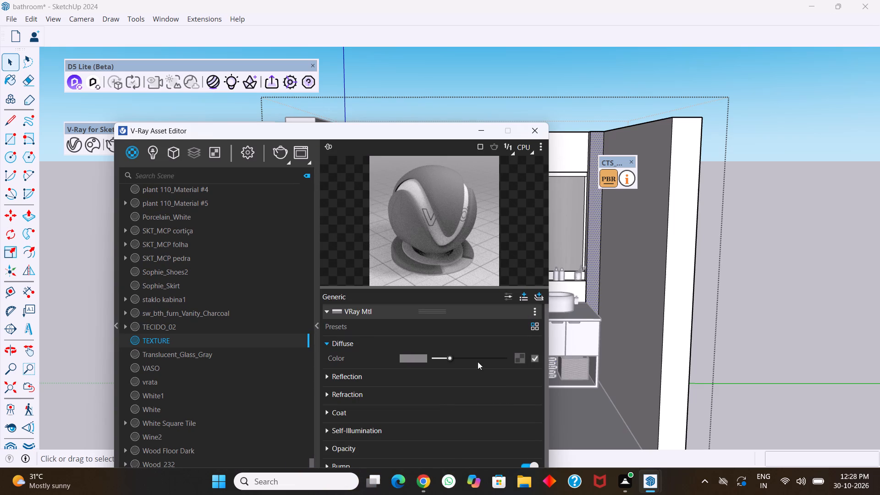
click(520, 355)
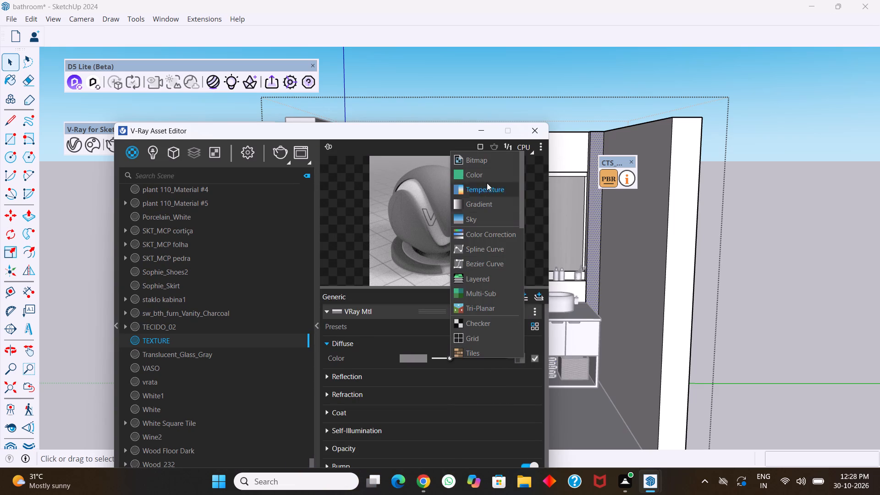
click(488, 160)
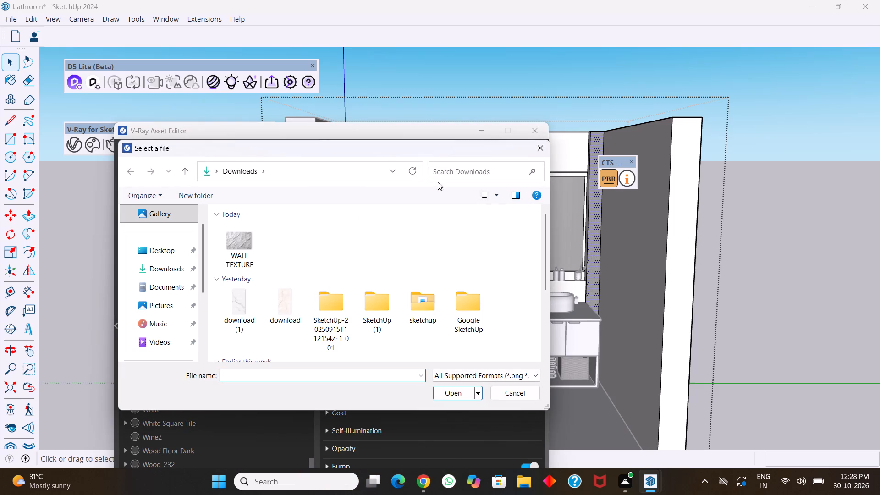
Examine the texture maps in the dry_river_pebbles_4k and WALL_TEXTURE_PBR folders inside TEXTURES on drive D for a diffuse bitmap.
scroll(159, 302, down, 3)
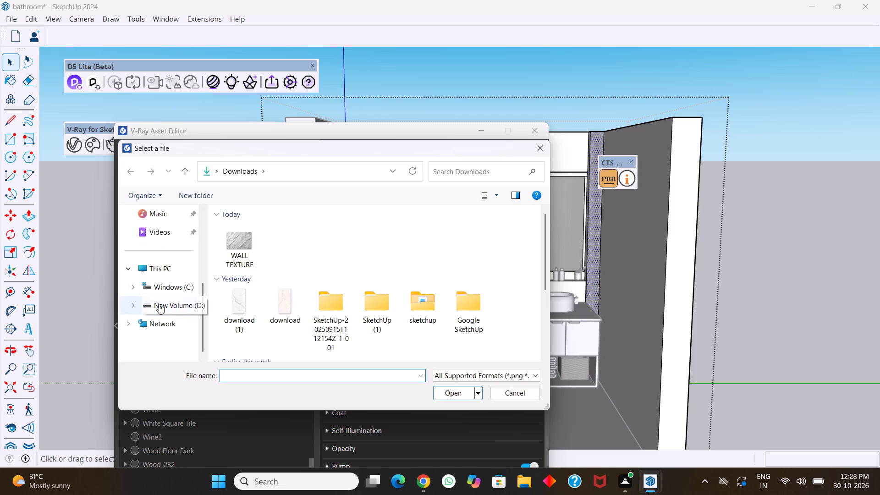
scroll(159, 304, down, 1)
click(162, 304)
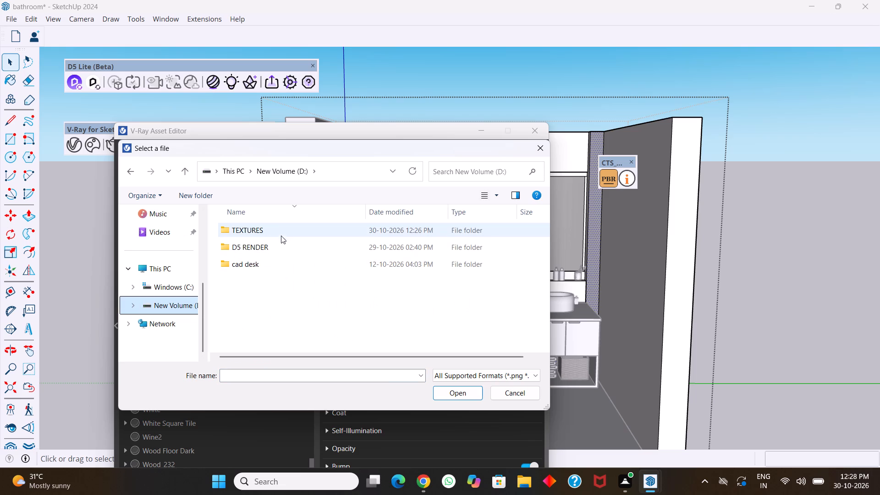
double_click(280, 232)
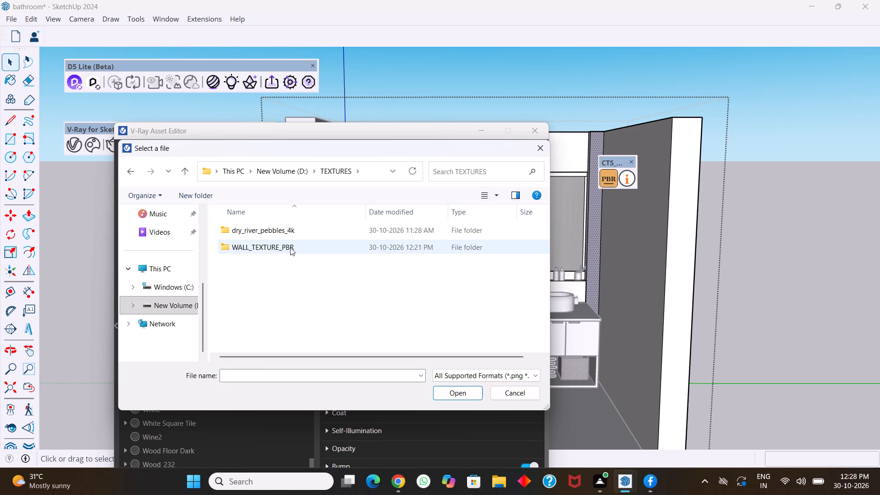
click(290, 247)
double_click(290, 247)
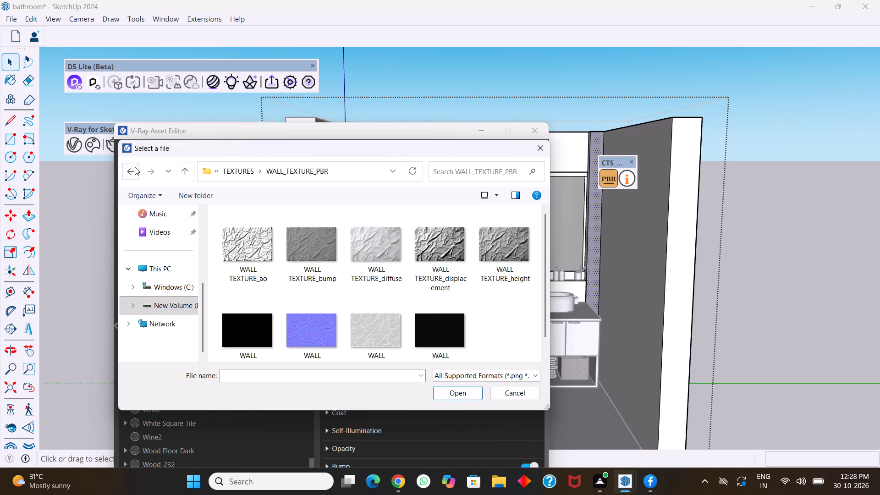
click(129, 170)
double_click(287, 230)
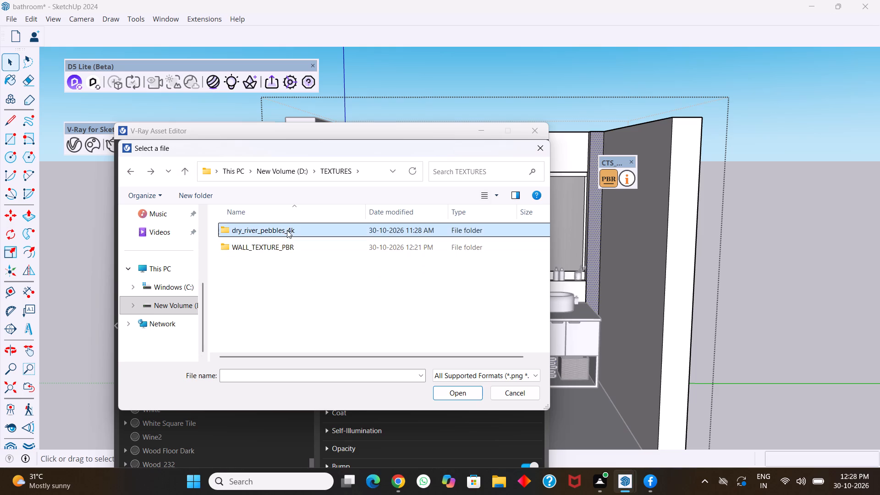
double_click(285, 230)
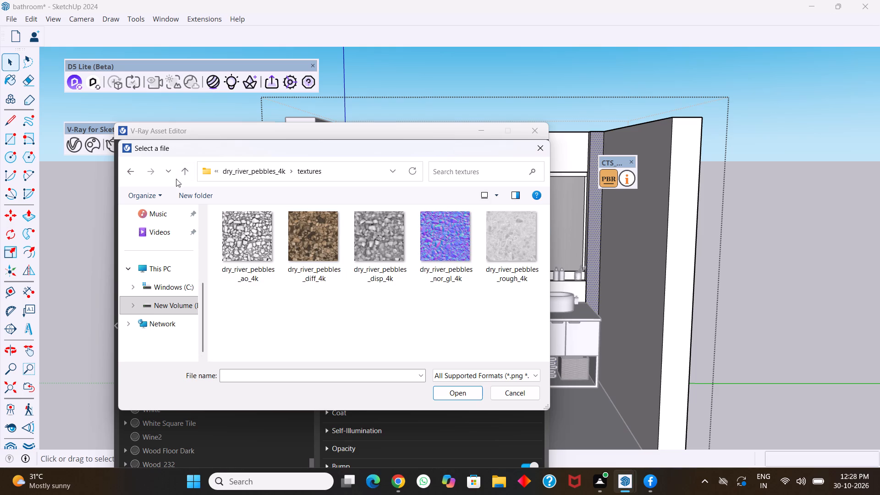
click(133, 176)
click(132, 176)
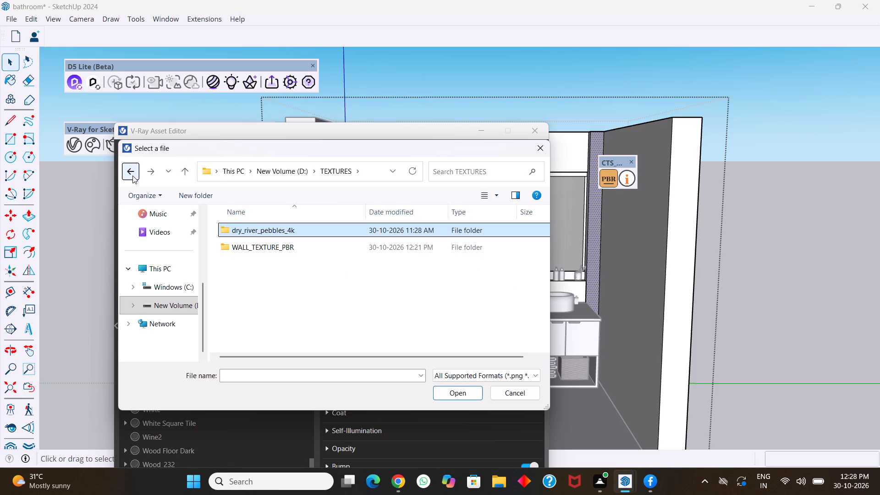
click(132, 176)
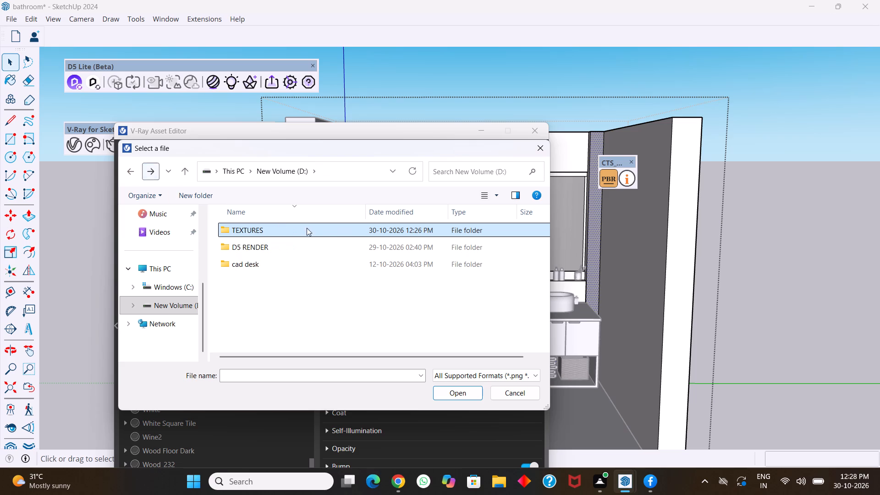
double_click(331, 234)
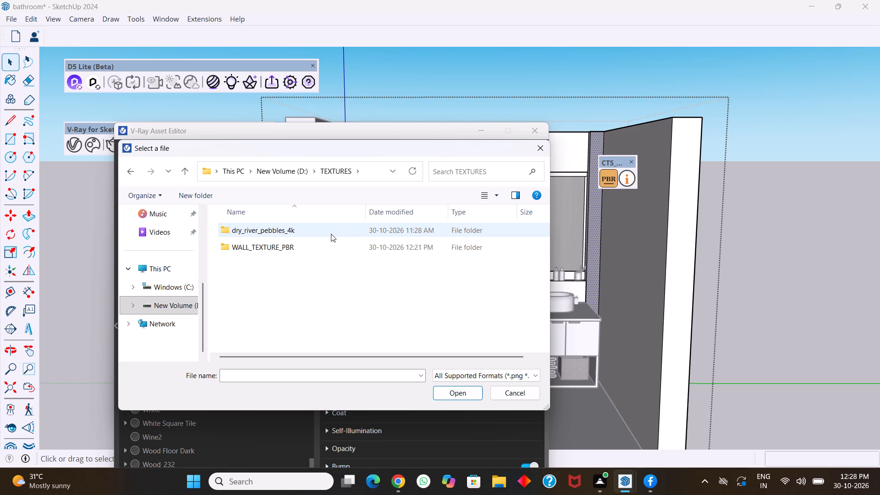
click(132, 171)
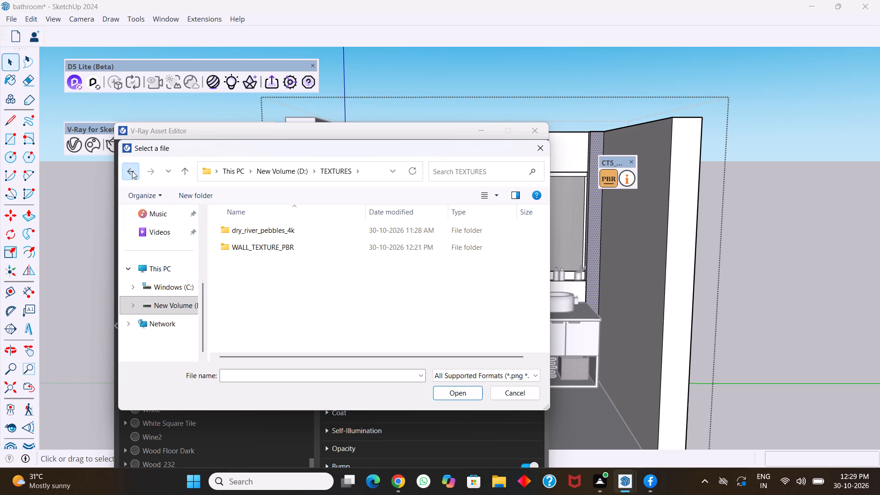
Look through the Downloads folder for a suitable wall texture image.
click(132, 171)
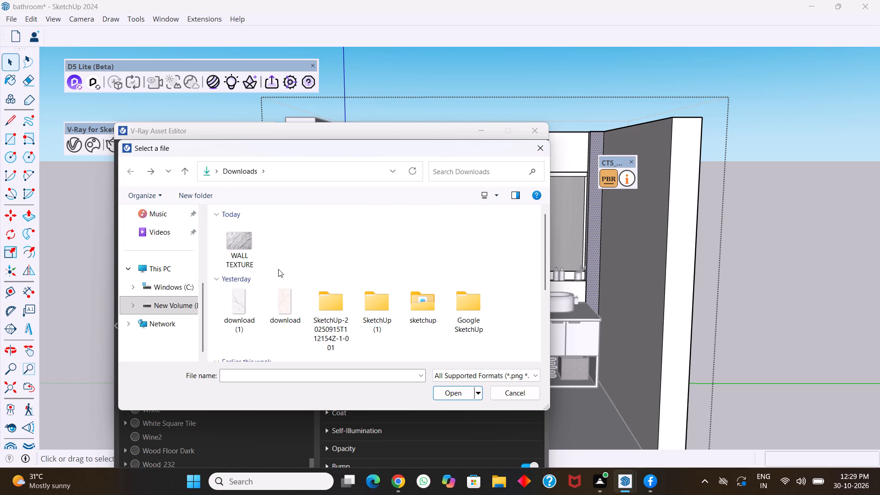
scroll(277, 252, down, 1)
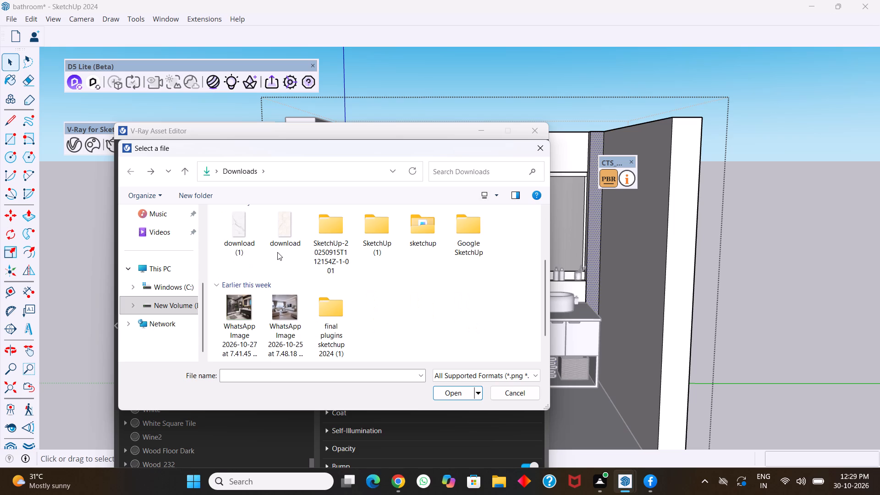
scroll(277, 252, down, 4)
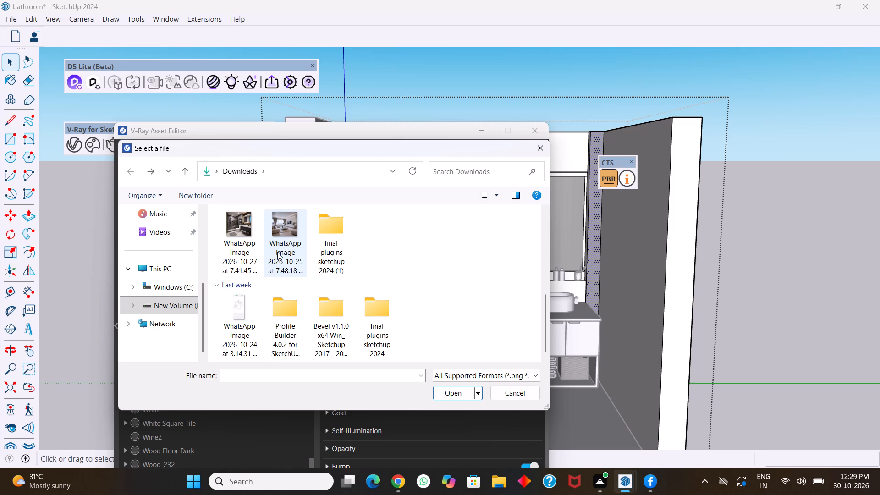
scroll(277, 252, down, 2)
scroll(301, 299, down, 4)
scroll(338, 286, up, 4)
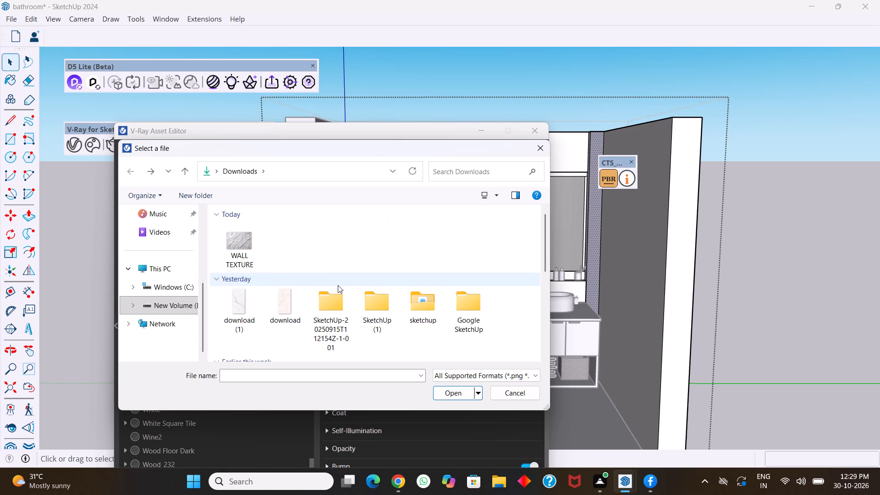
Review the WALL_TEXTURE_PBR and dry_river_pebbles_4k maps again, and close the file selection and V-Ray Asset Editor without loading a bitmap.
click(177, 300)
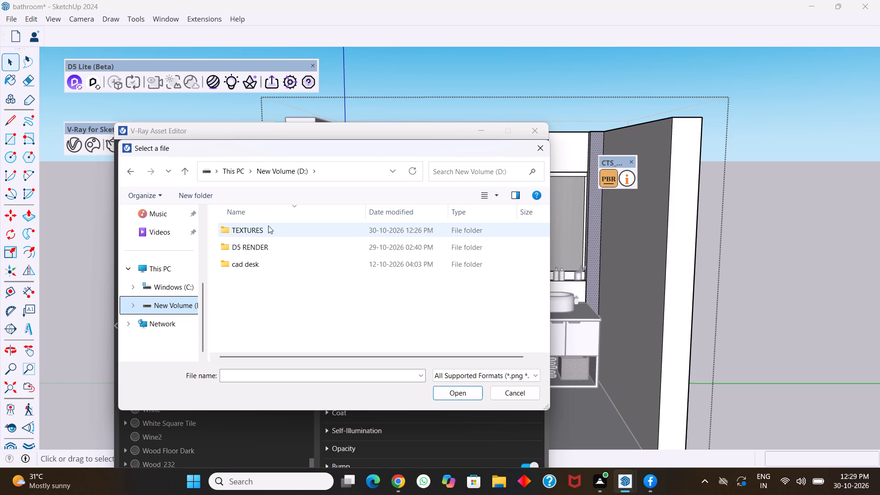
double_click(268, 225)
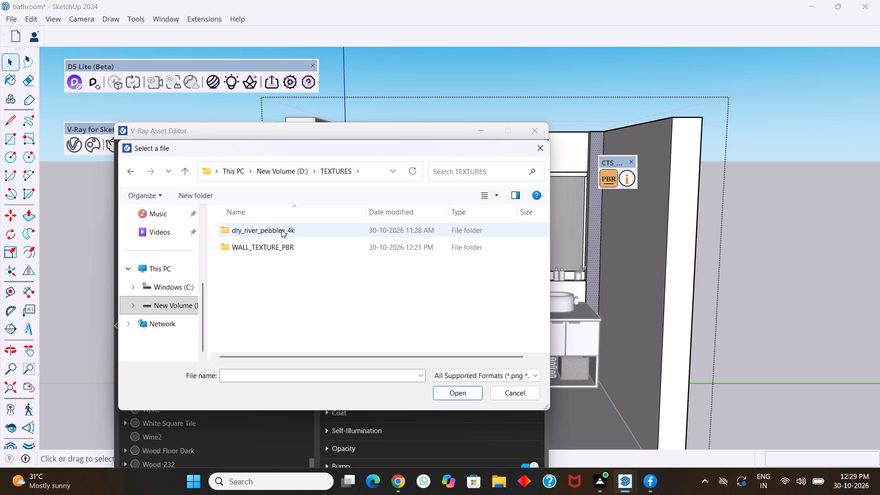
double_click(285, 246)
scroll(309, 286, down, 4)
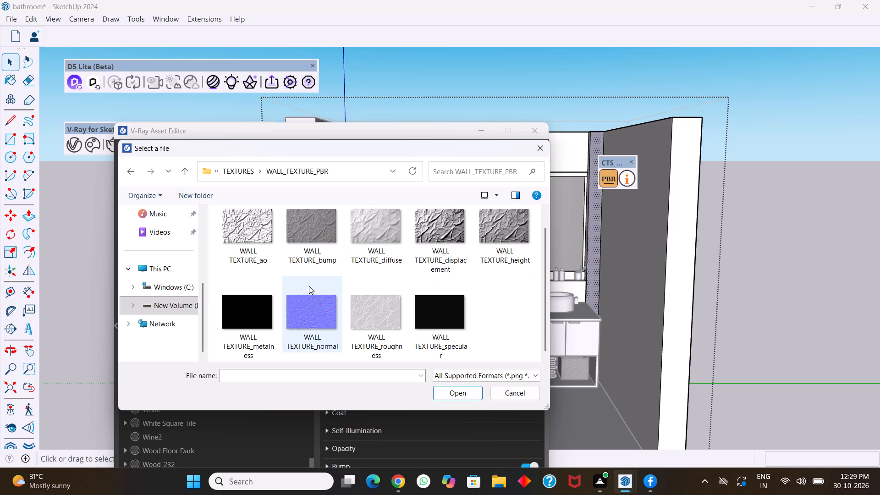
scroll(309, 286, up, 3)
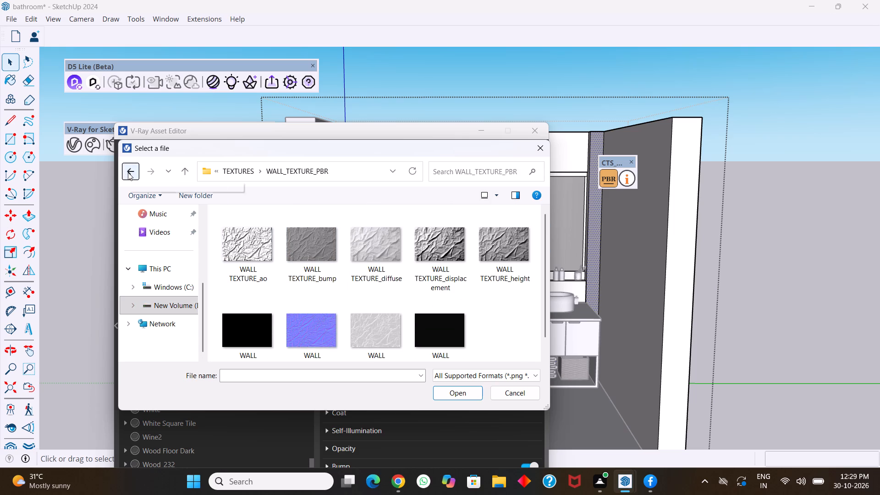
click(128, 172)
double_click(300, 229)
double_click(300, 229)
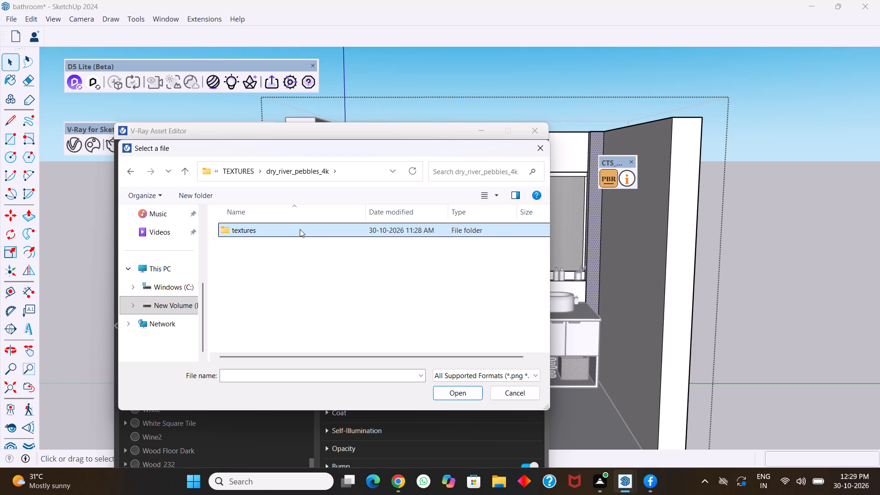
scroll(363, 309, down, 4)
scroll(363, 309, up, 7)
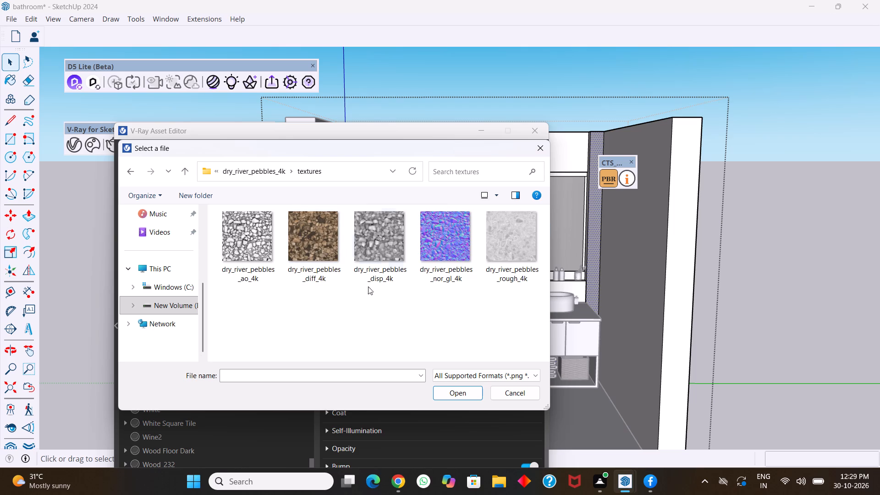
scroll(368, 286, up, 5)
scroll(461, 248, down, 8)
click(540, 148)
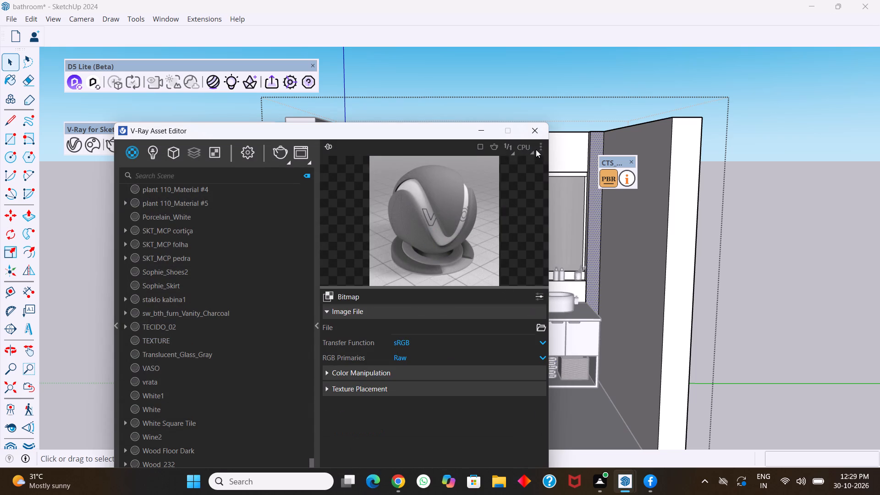
click(534, 133)
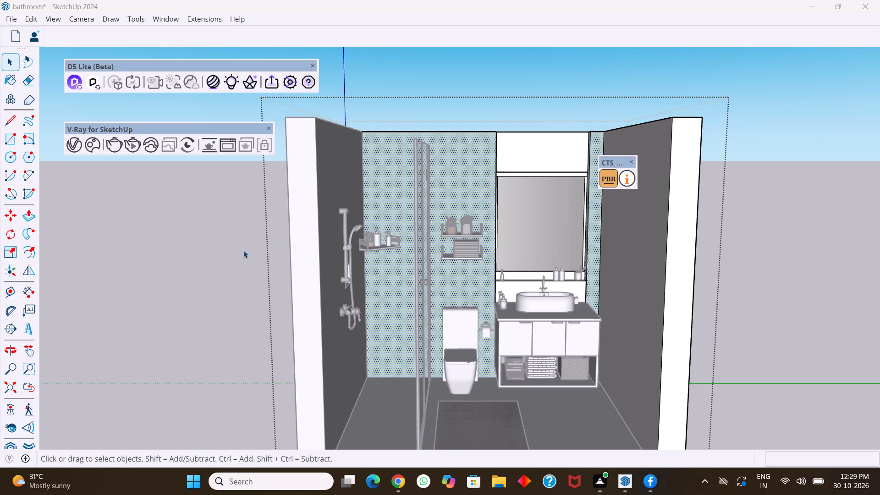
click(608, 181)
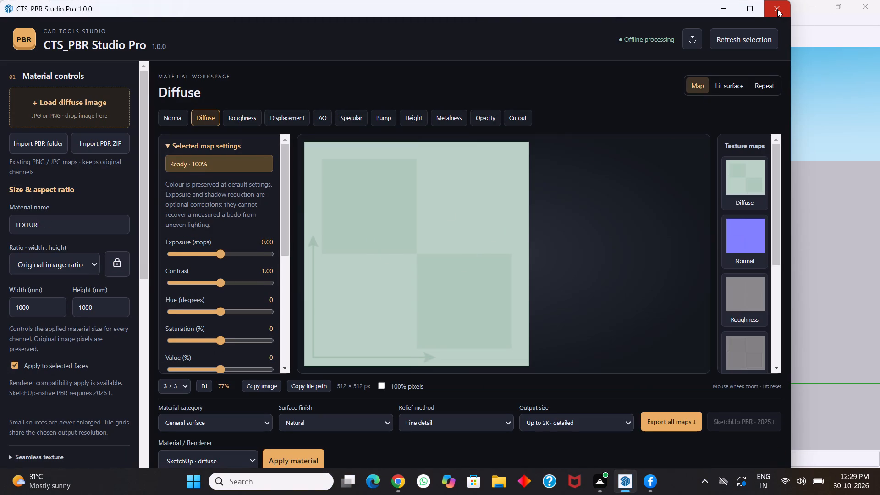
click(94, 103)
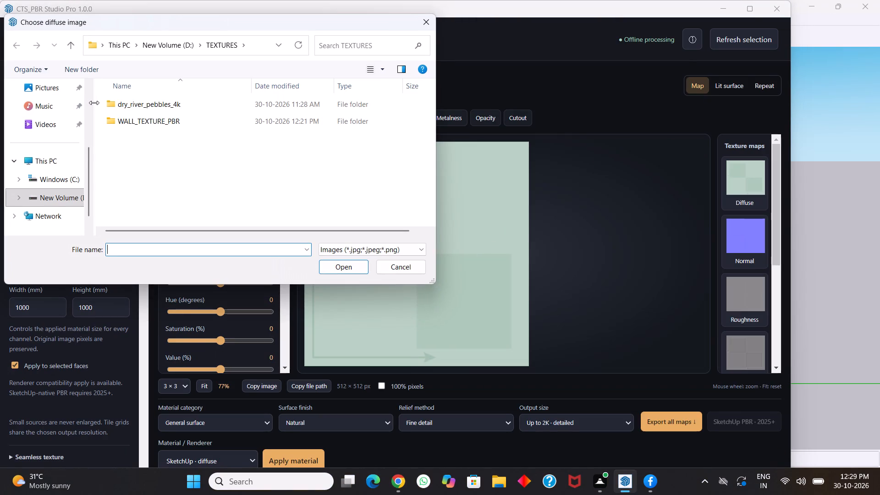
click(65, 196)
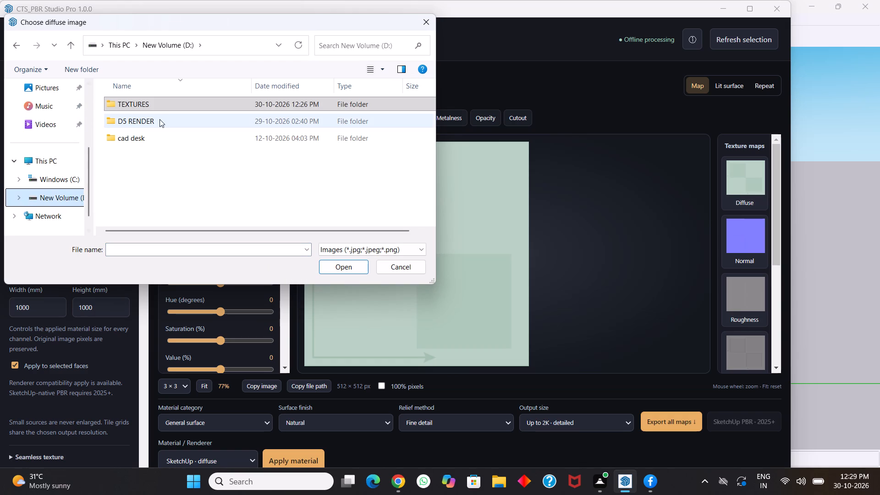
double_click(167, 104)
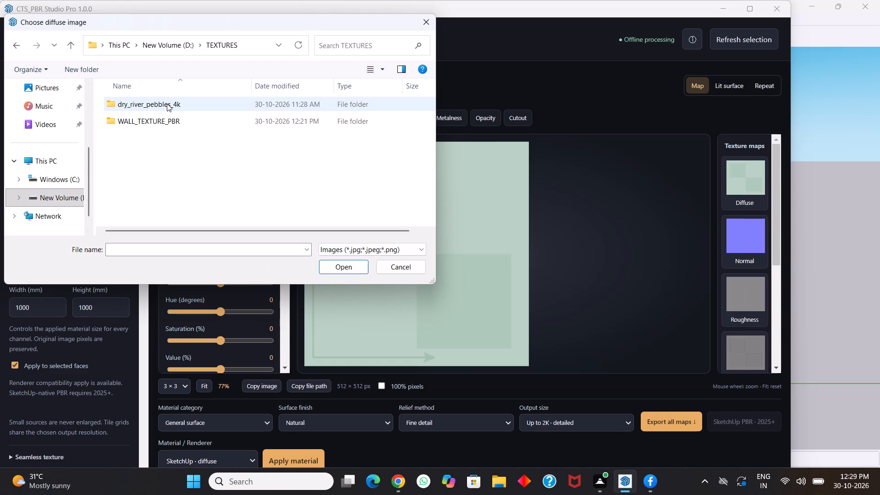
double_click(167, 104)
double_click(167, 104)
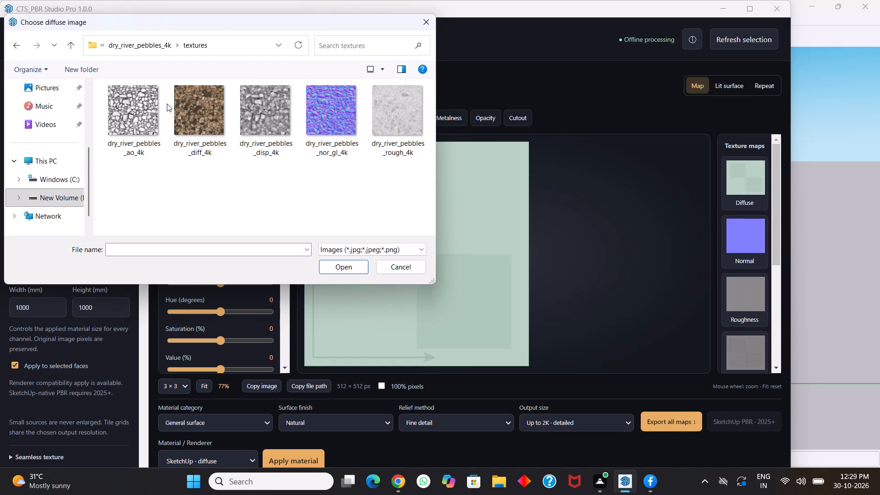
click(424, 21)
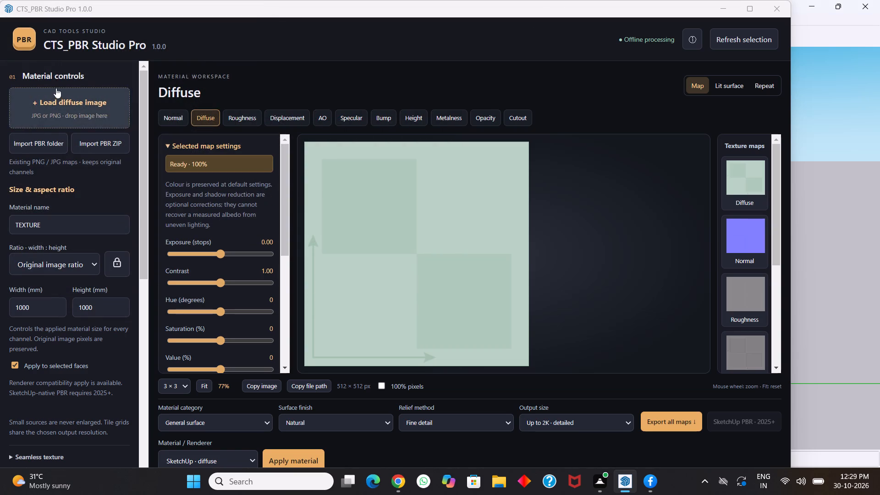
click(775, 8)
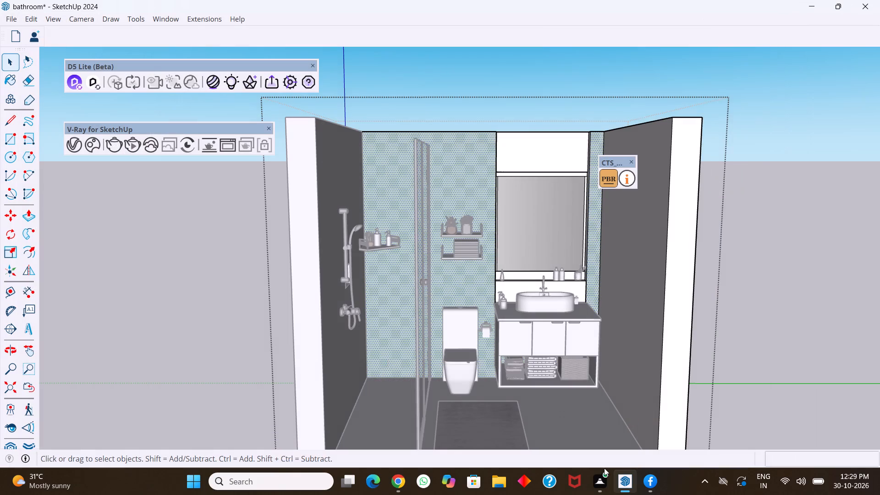
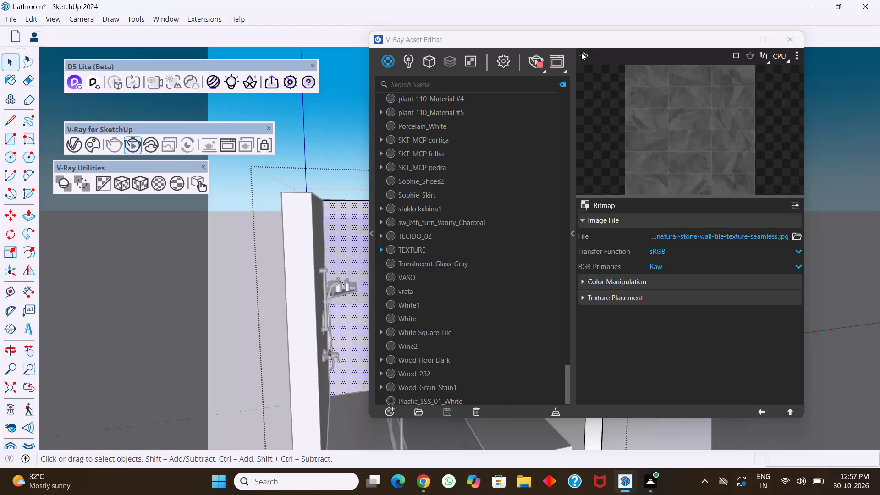
Restart the V-Ray Interactive render, inspect the stone tile texture on the back wall up close, and close the frame buffer.
click(533, 61)
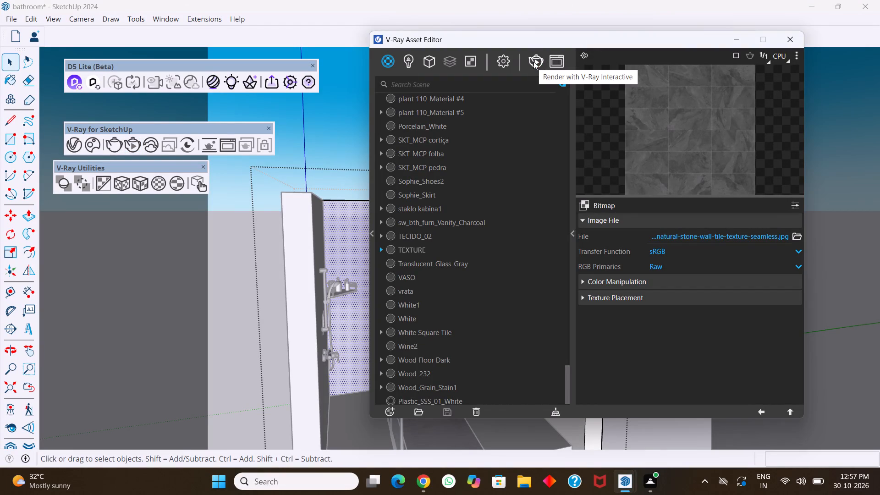
click(533, 61)
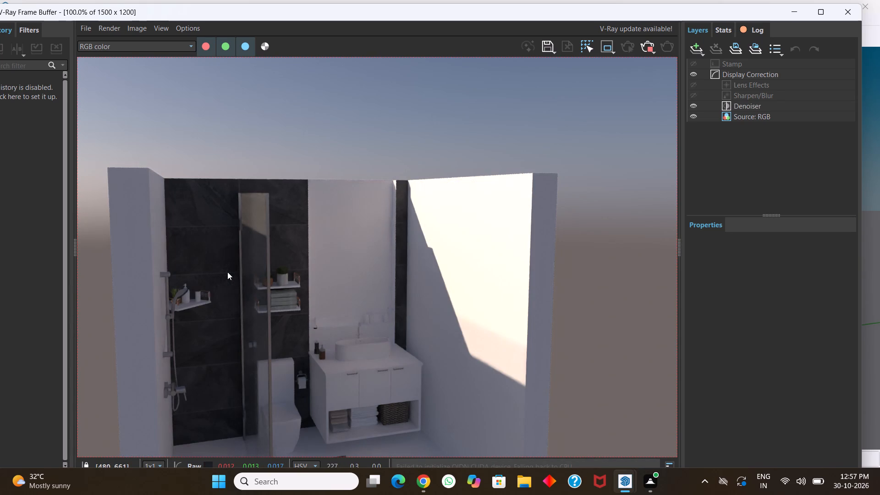
scroll(227, 272, up, 2)
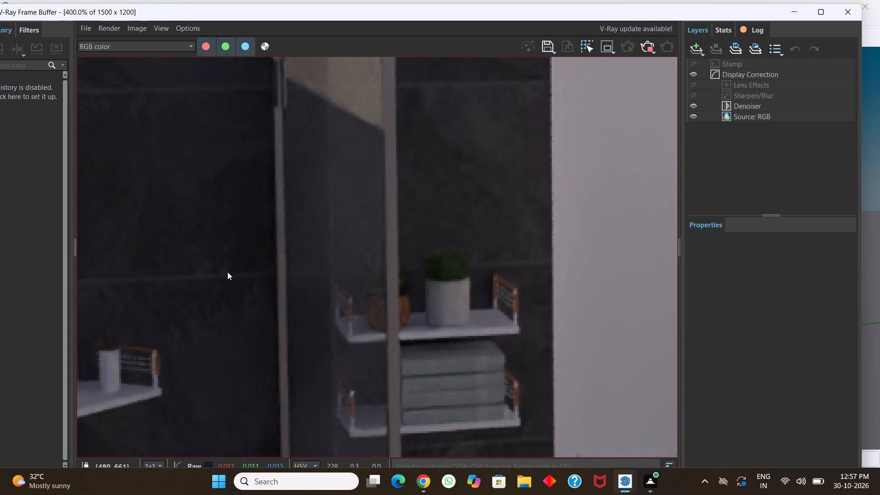
scroll(227, 272, down, 2)
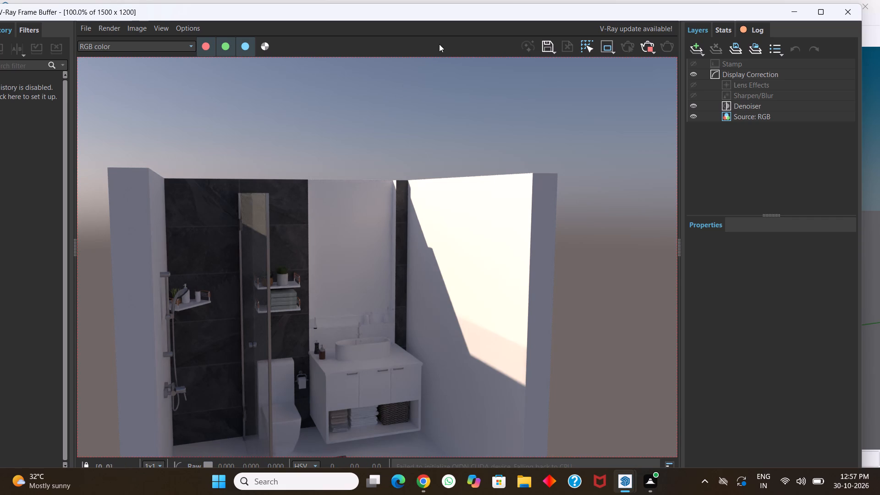
click(847, 10)
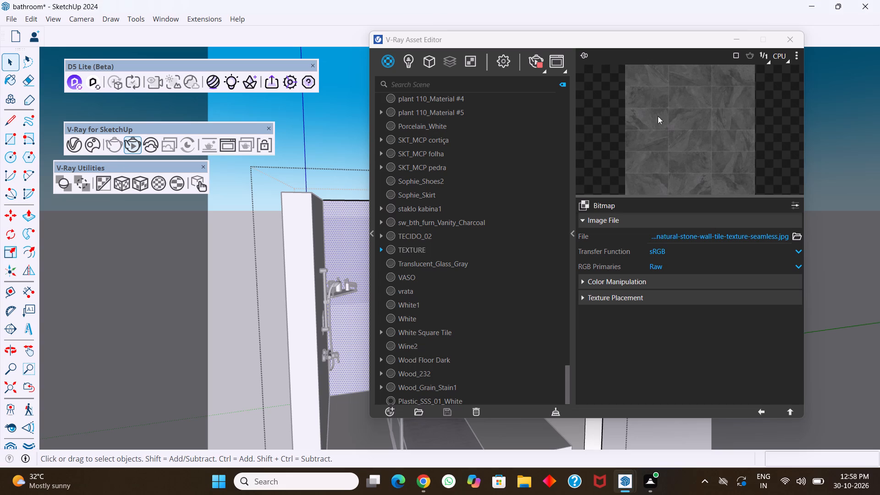
Stop the interactive render and move the V-Ray Asset Editor aside to uncover the bathroom model.
drag(627, 39, 665, 48)
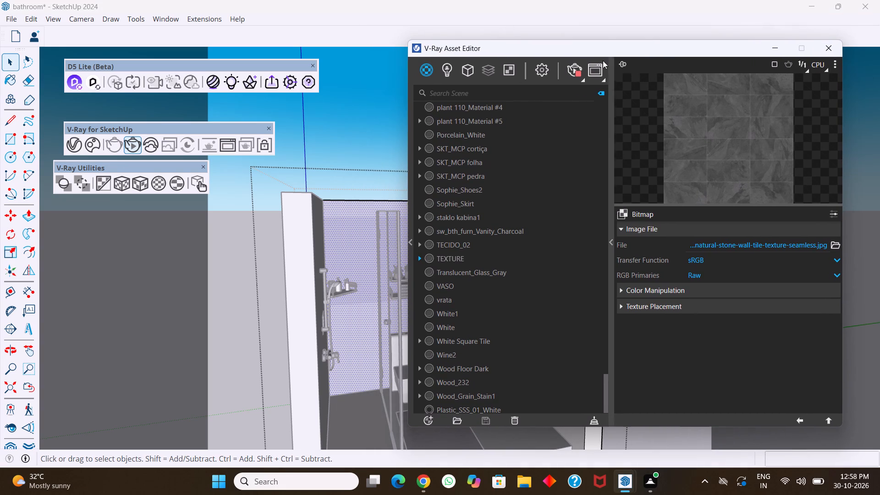
click(577, 70)
drag(552, 47, 632, 113)
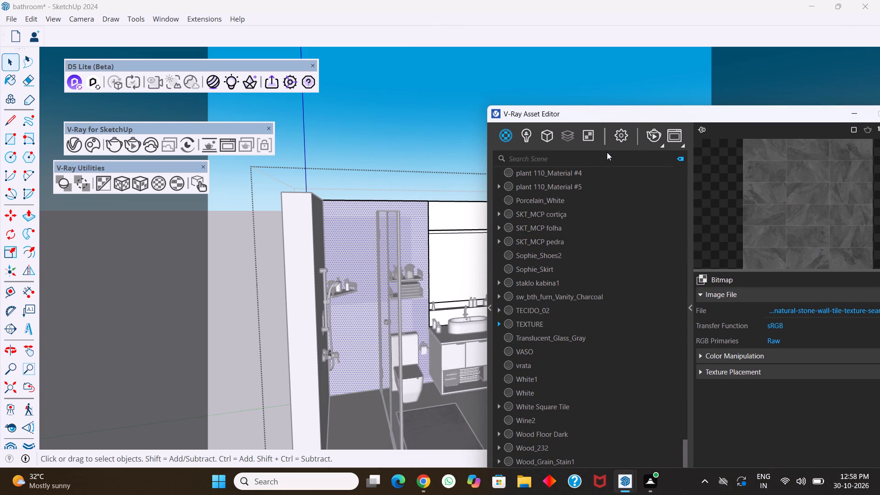
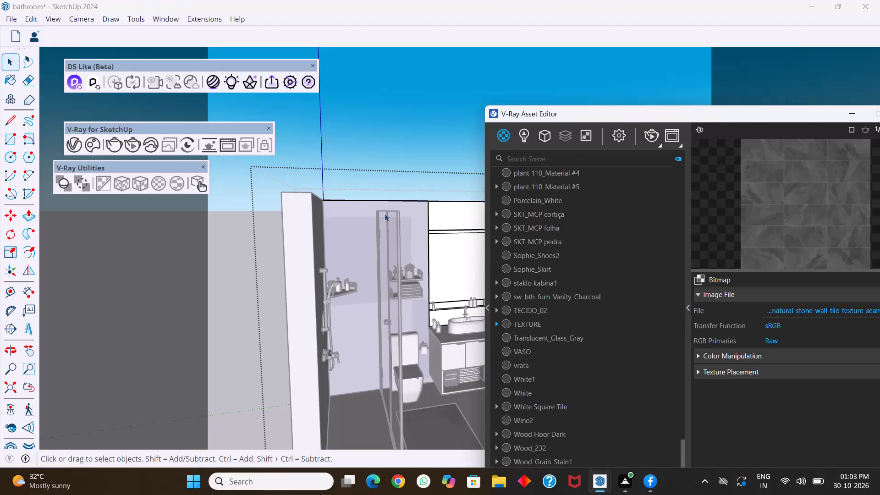
Leave the back wall's group, clear the view of the model, and select the inner face inside the shower-side wall's group.
click(385, 137)
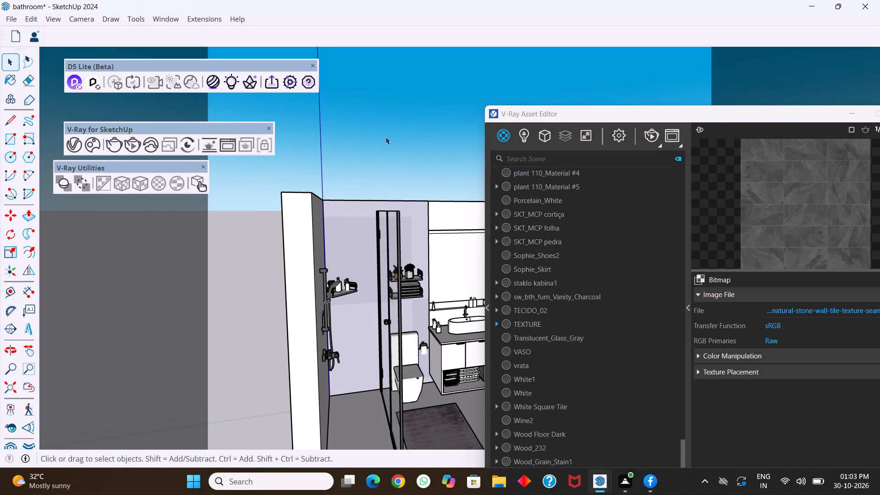
click(665, 109)
drag(665, 112, 822, 246)
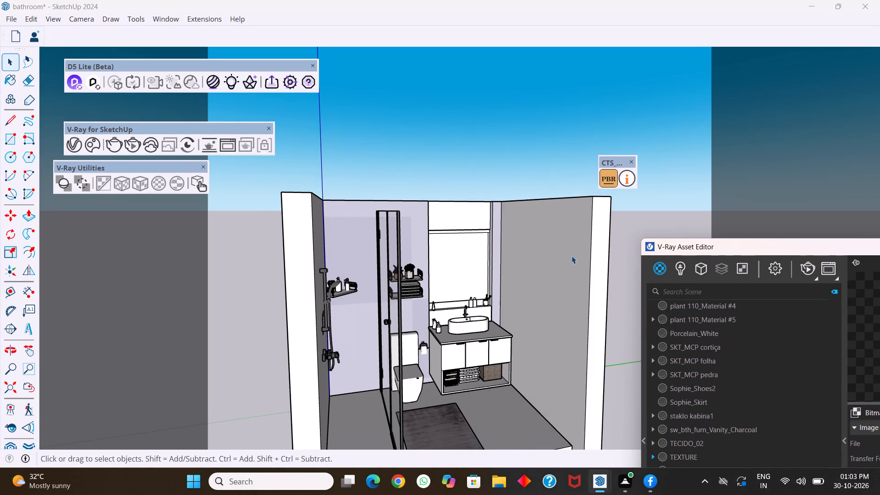
scroll(511, 253, down, 2)
middle_drag(517, 273, 435, 287)
middle_drag(439, 287, 392, 295)
scroll(311, 249, up, 2)
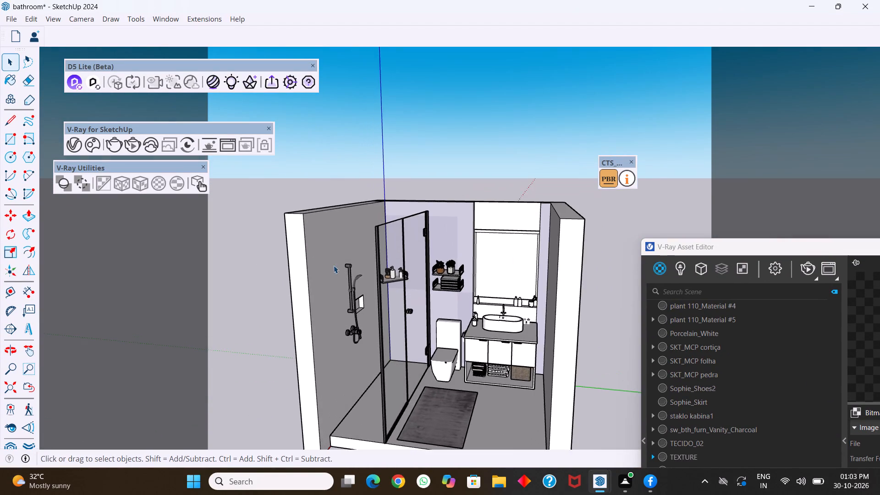
scroll(334, 266, up, 3)
click(325, 265)
triple_click(333, 264)
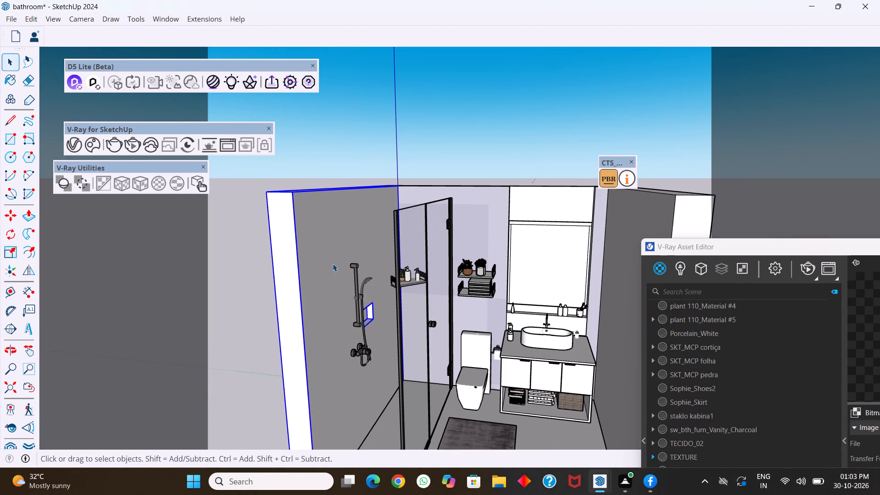
click(333, 264)
click(333, 264)
click(334, 252)
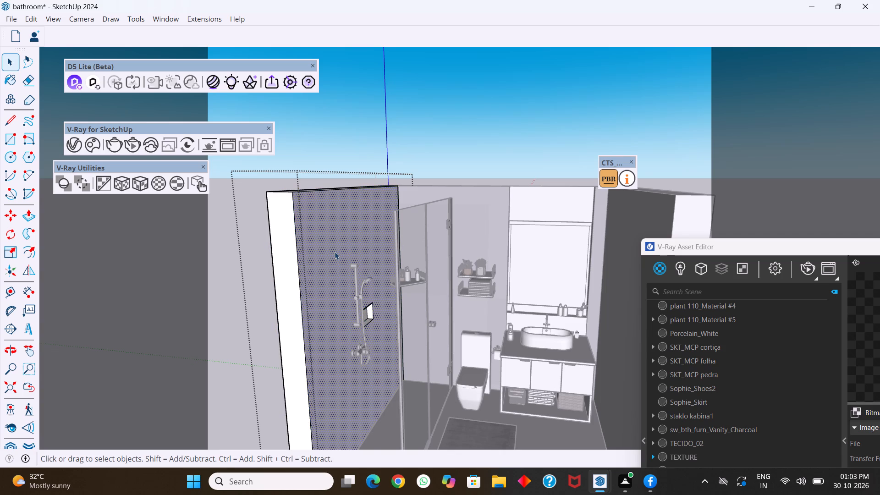
Duplicate the TEXTURE material in the V-Ray Asset Editor.
scroll(456, 234, down, 4)
drag(716, 248, 720, 103)
click(707, 313)
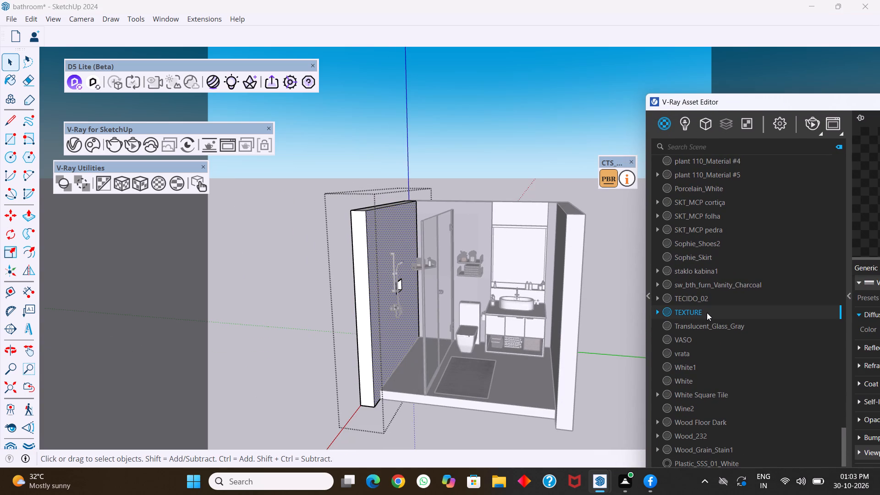
right_click(707, 312)
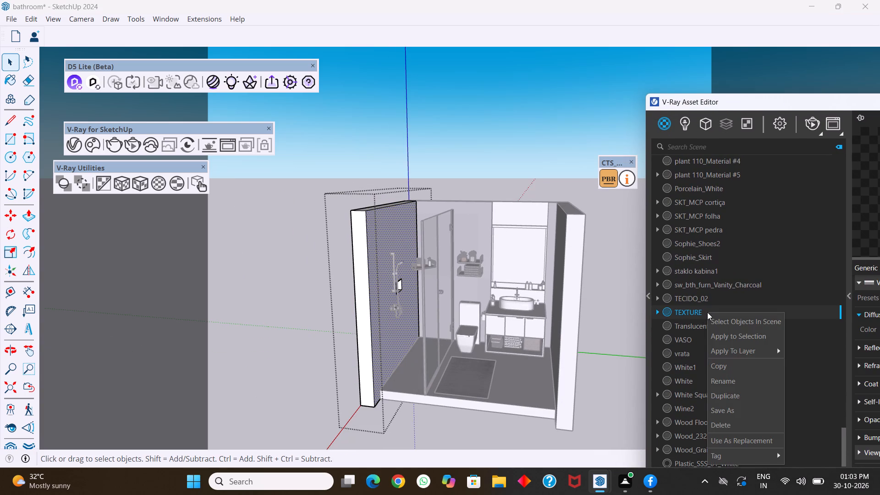
click(740, 394)
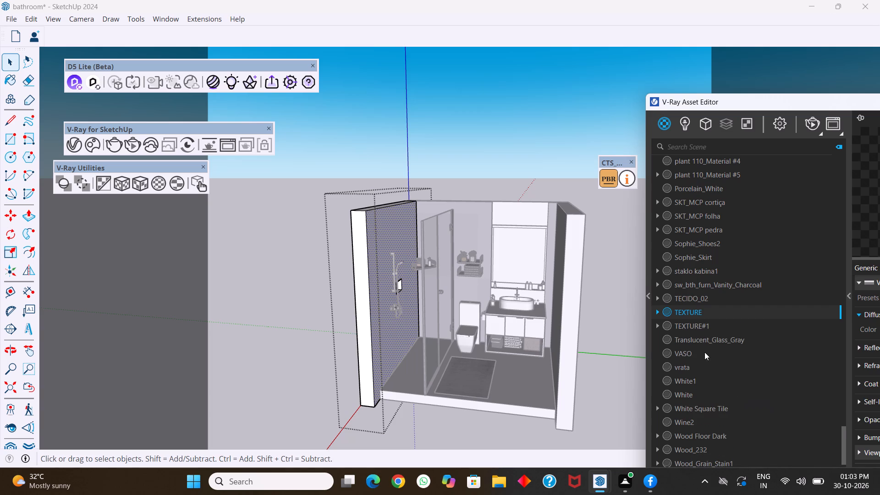
Apply the TEXTURE#1 material to the selected shower wall face and give it a fitted tri-planar projection.
click(711, 324)
right_click(711, 324)
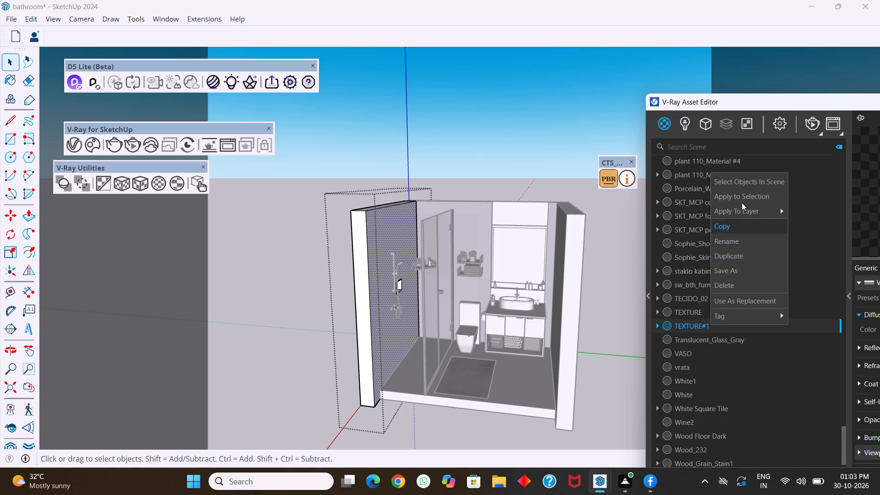
click(747, 192)
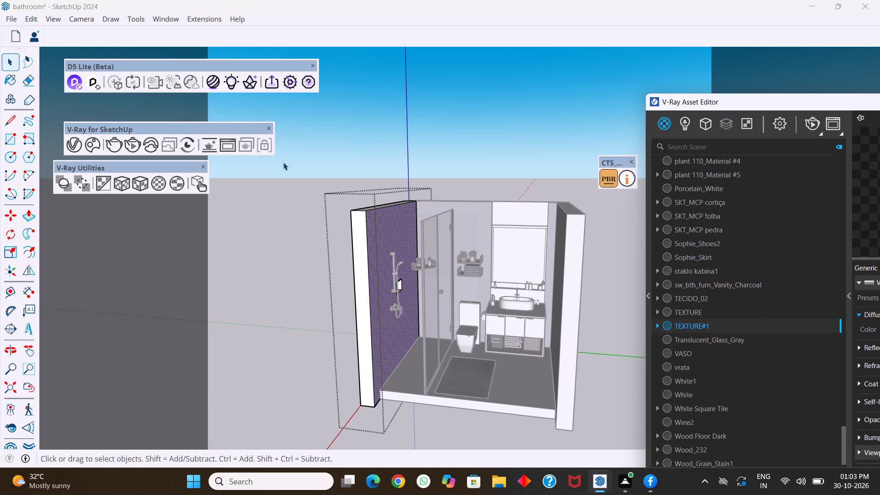
click(143, 184)
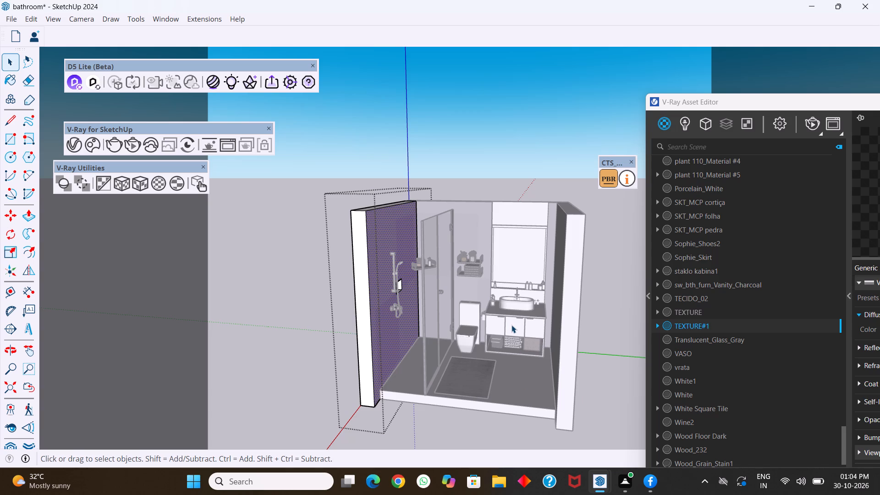
Leave the shower wall's group and select the backsplash face behind the wash basin inside its own group.
scroll(511, 315, up, 3)
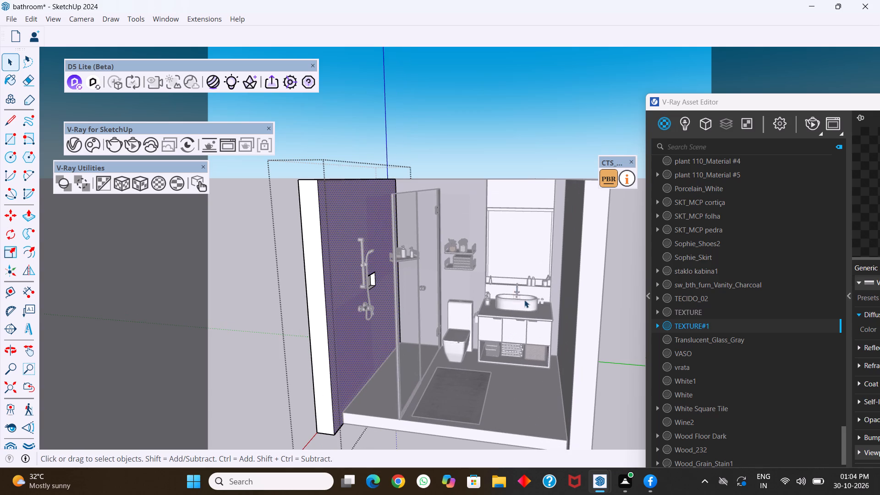
scroll(524, 300, up, 3)
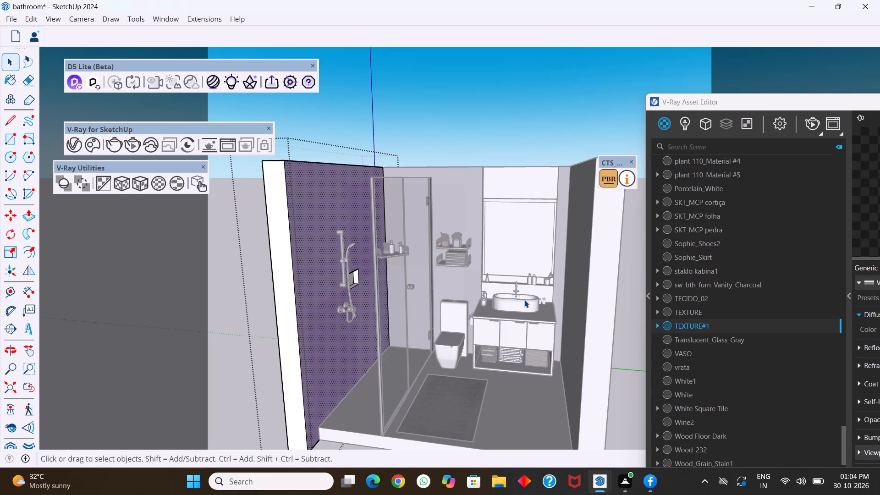
scroll(524, 300, up, 11)
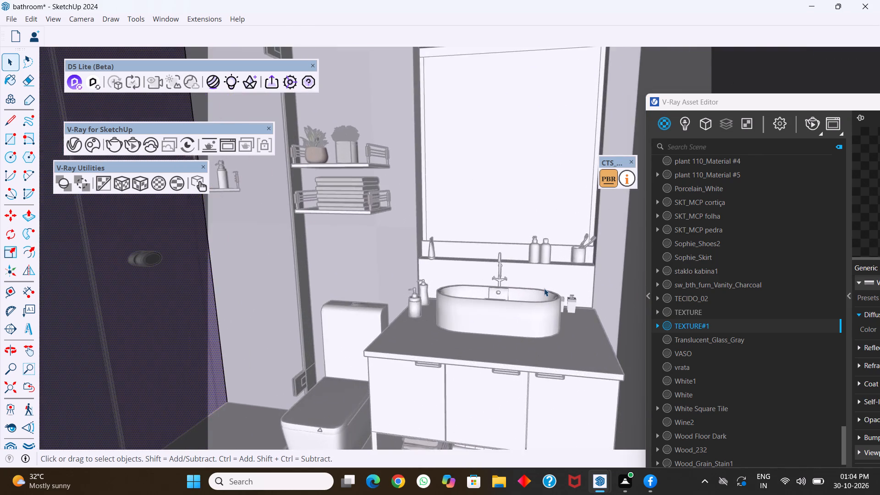
scroll(544, 288, up, 2)
click(549, 279)
middle_drag(549, 279, 565, 253)
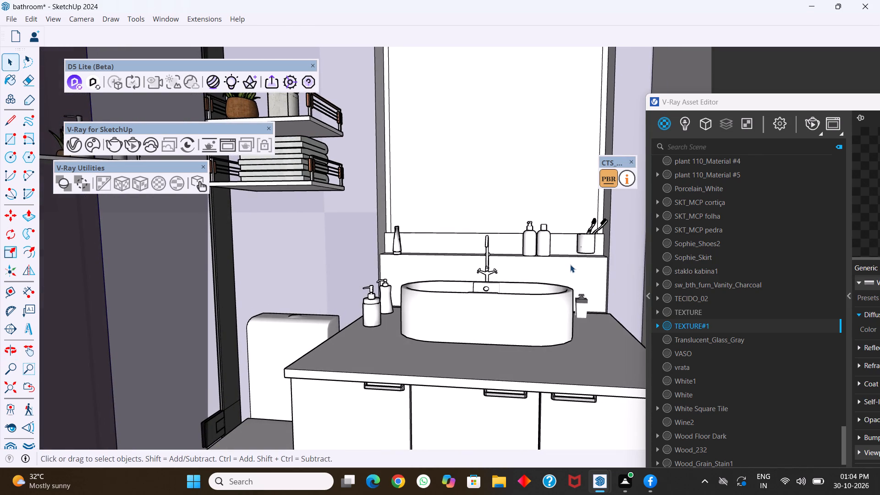
click(570, 264)
triple_click(573, 269)
click(573, 269)
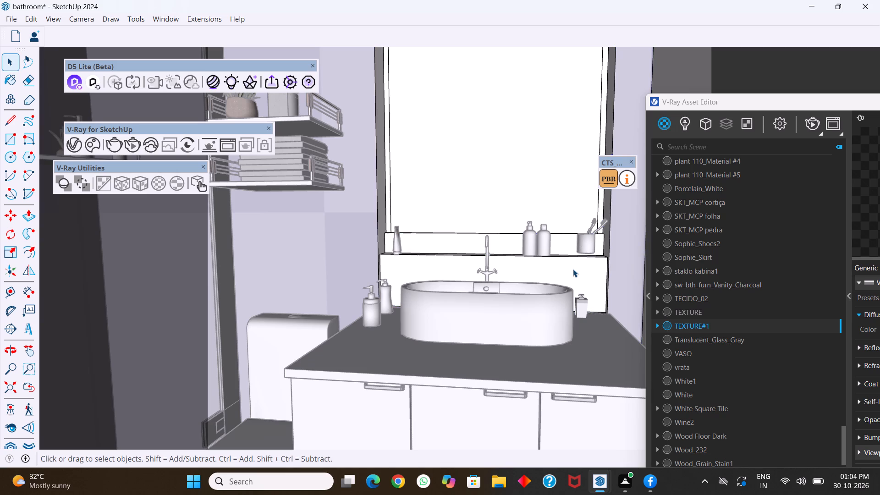
click(575, 272)
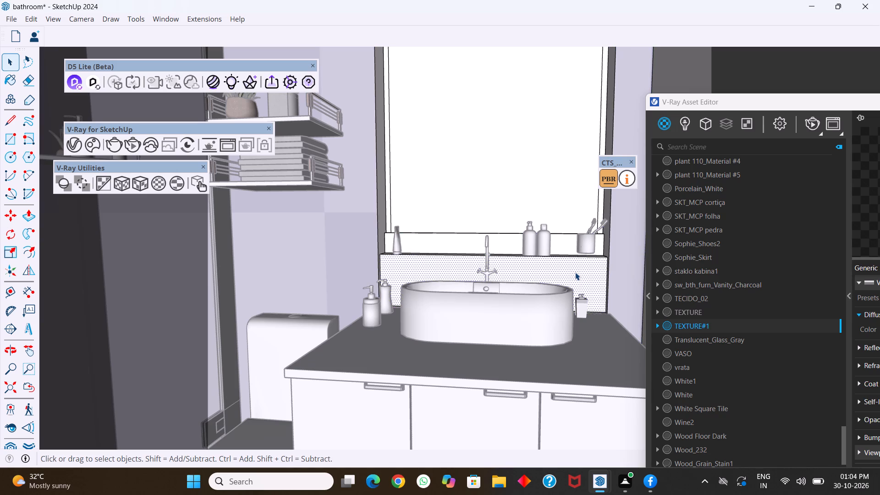
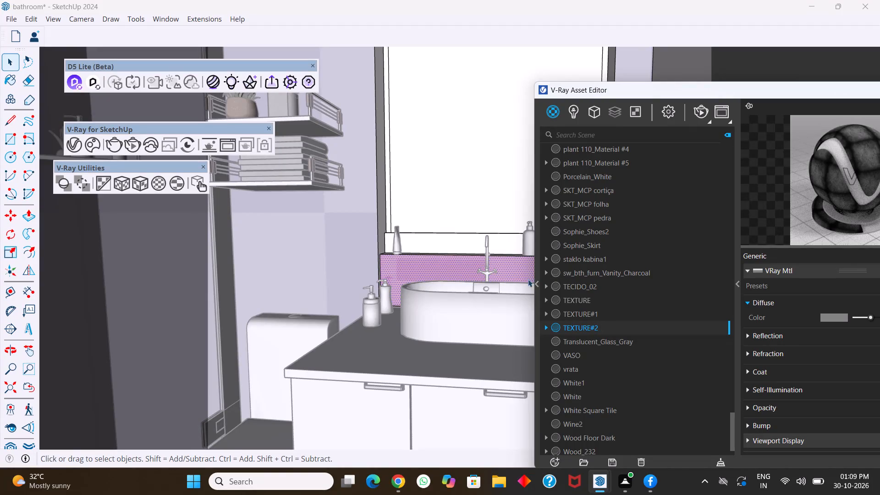
Apply the TEXTURE material to the recess's narrow side face beside the mirror, nearest the shelves, and give it a fitted tri-planar projection.
middle_drag(381, 172, 349, 178)
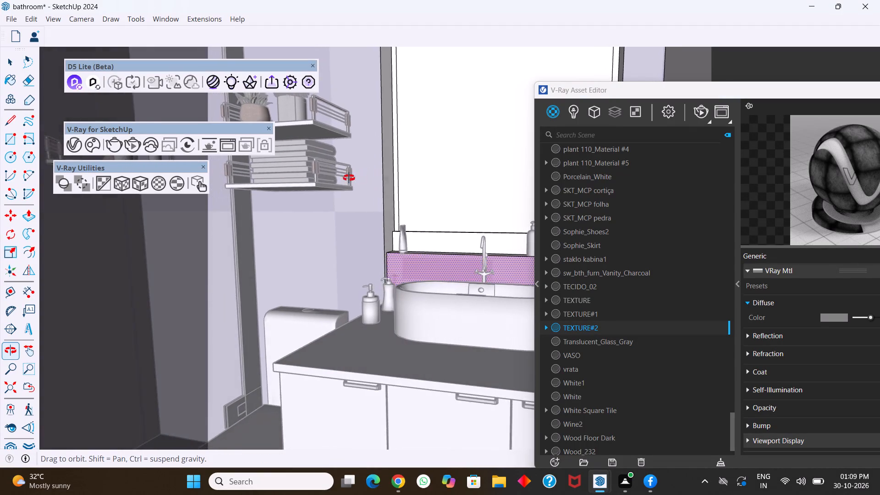
middle_drag(349, 178, 336, 180)
middle_drag(378, 183, 324, 191)
middle_drag(370, 195, 390, 192)
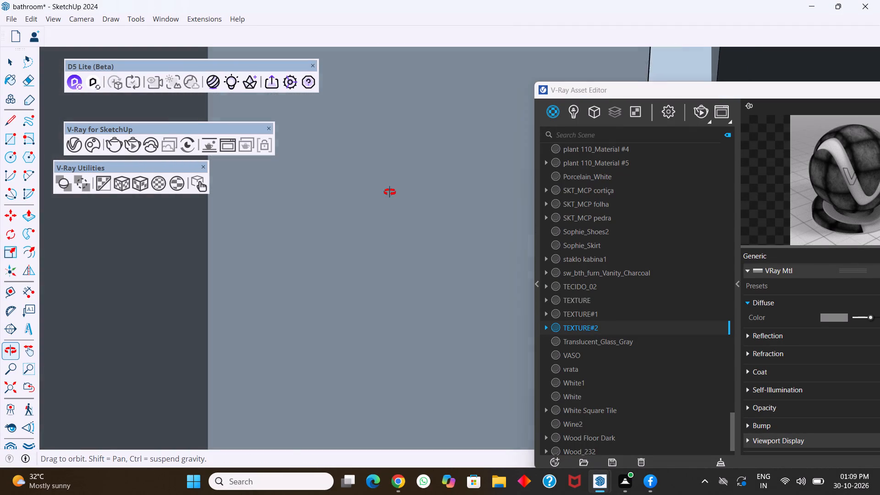
middle_drag(390, 192, 444, 183)
scroll(444, 183, down, 3)
scroll(376, 244, down, 2)
middle_drag(364, 246, 460, 236)
scroll(370, 246, down, 5)
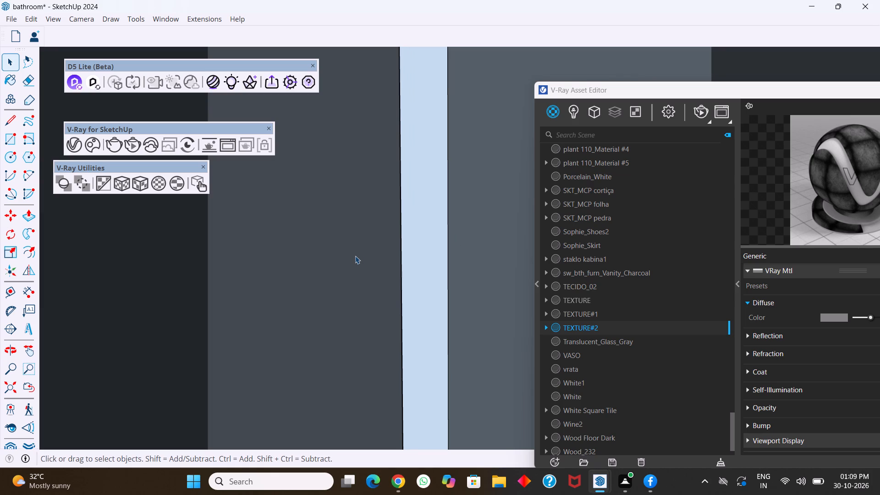
scroll(355, 256, down, 4)
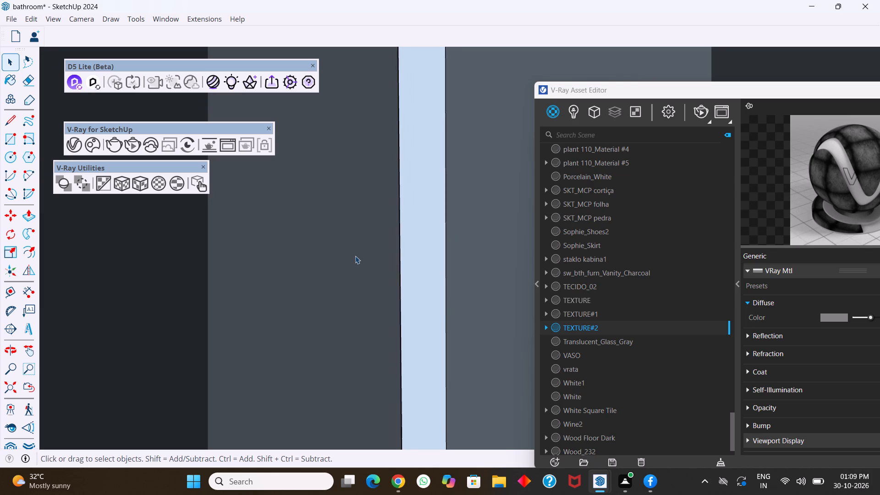
scroll(355, 256, down, 1)
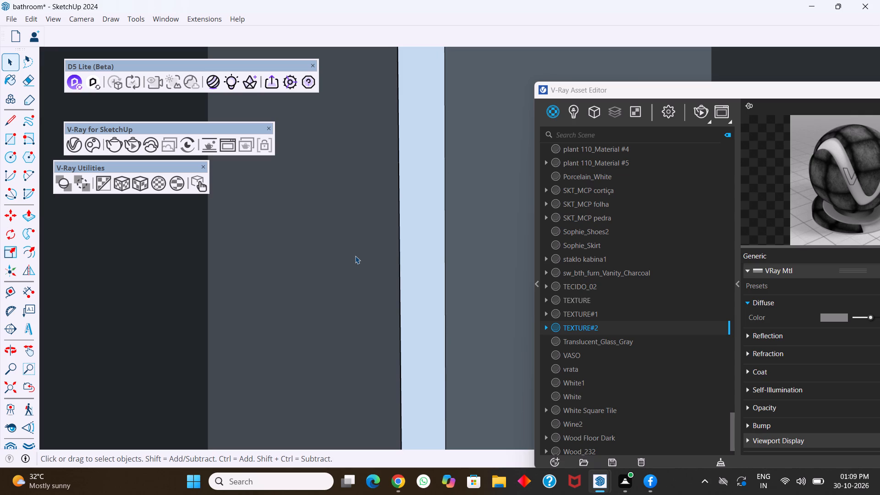
scroll(334, 255, down, 9)
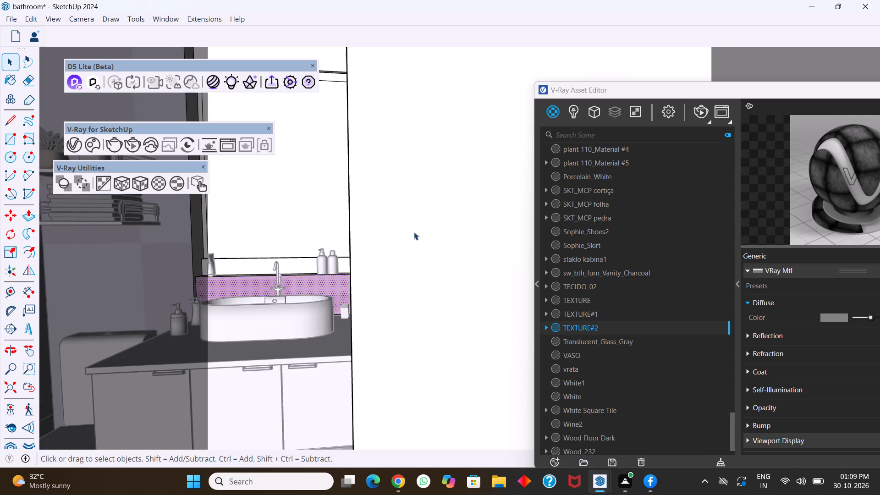
scroll(414, 232, down, 4)
middle_drag(230, 238, 241, 272)
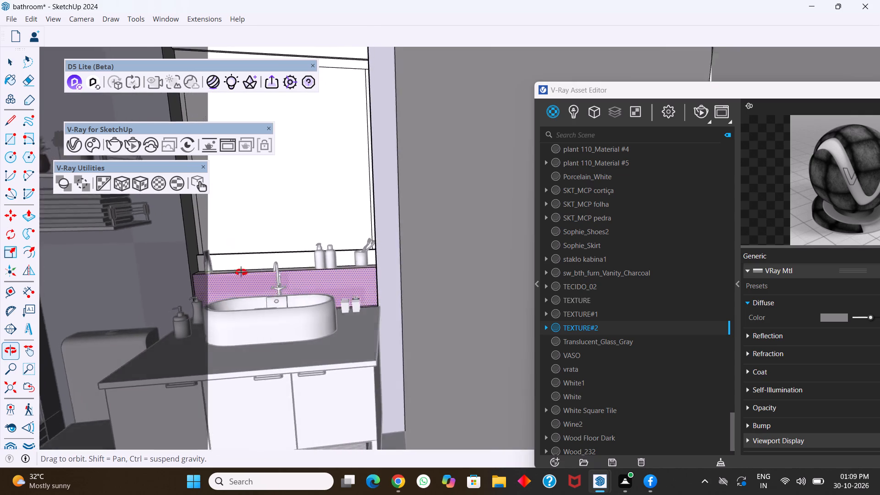
middle_drag(241, 272, 219, 348)
middle_drag(292, 275, 413, 249)
scroll(415, 246, down, 4)
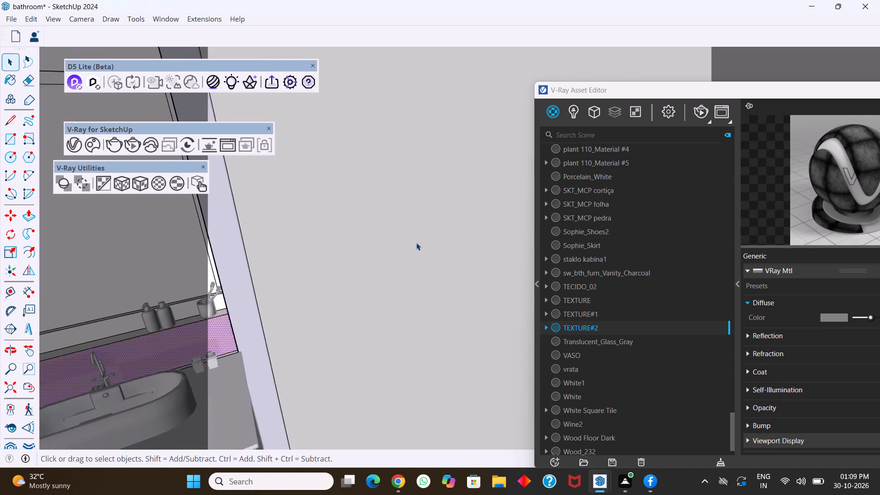
scroll(416, 242, down, 20)
scroll(416, 242, down, 12)
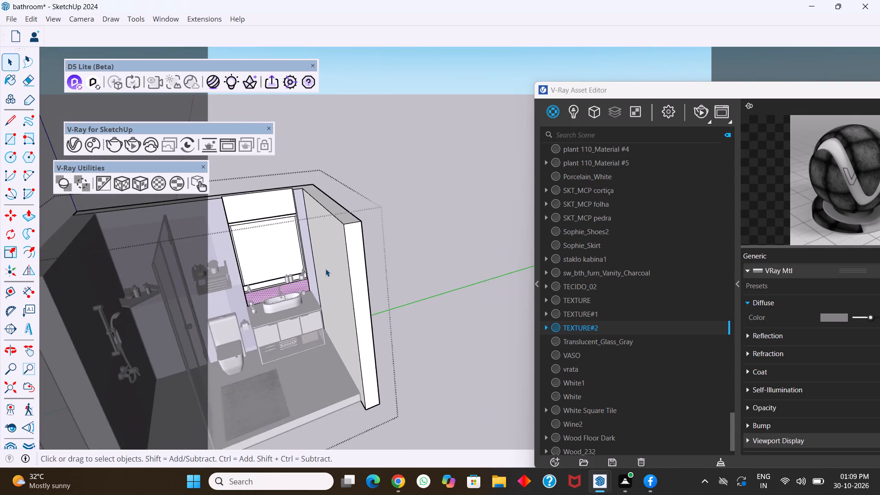
middle_drag(325, 269, 274, 277)
middle_drag(270, 205, 218, 213)
scroll(218, 213, up, 12)
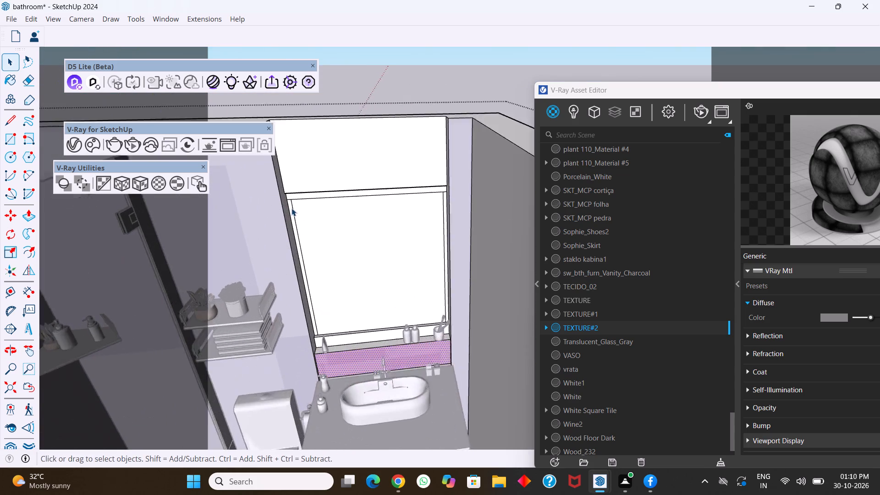
scroll(291, 208, up, 2)
middle_drag(291, 208, 254, 215)
middle_drag(304, 206, 267, 211)
middle_drag(290, 208, 246, 214)
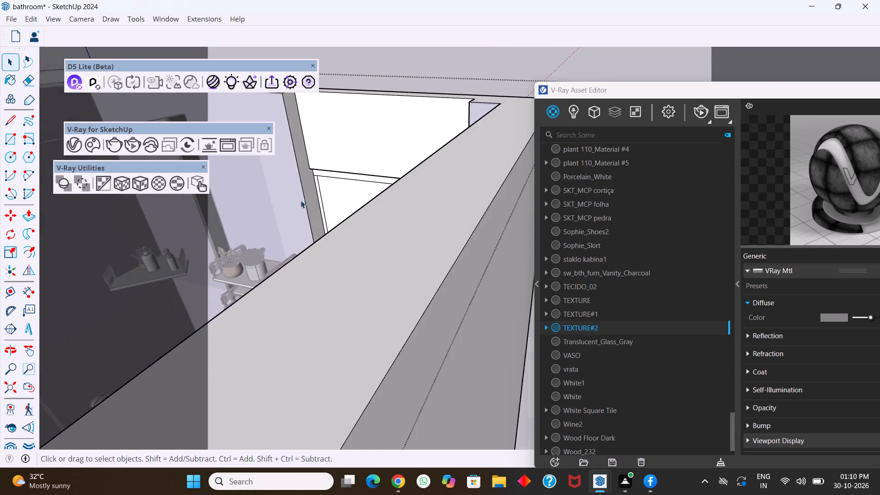
scroll(301, 200, up, 7)
click(311, 189)
click(312, 189)
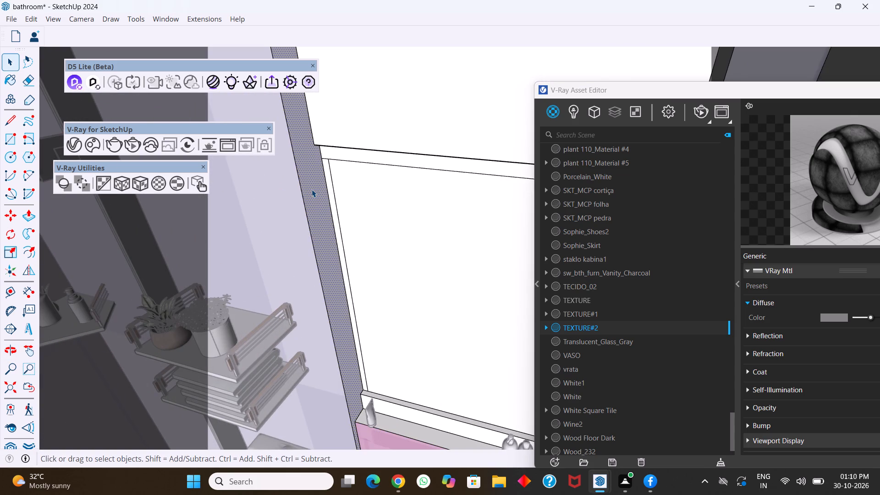
click(591, 298)
right_click(591, 298)
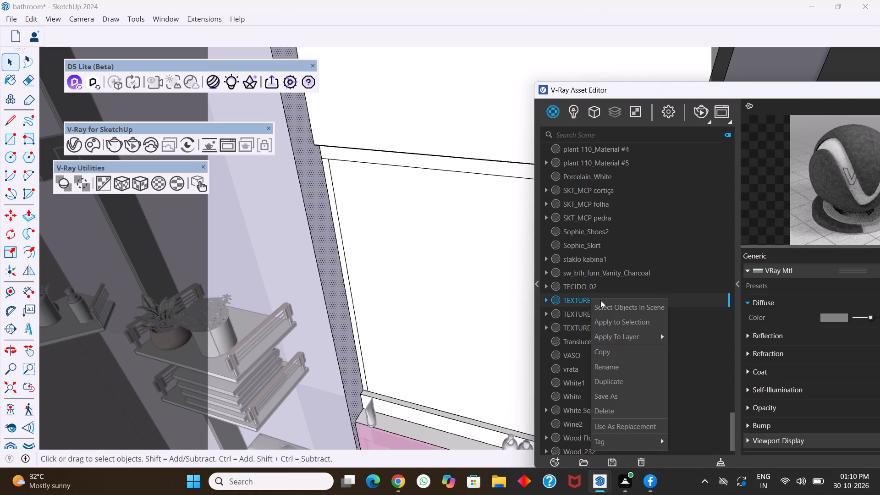
click(615, 321)
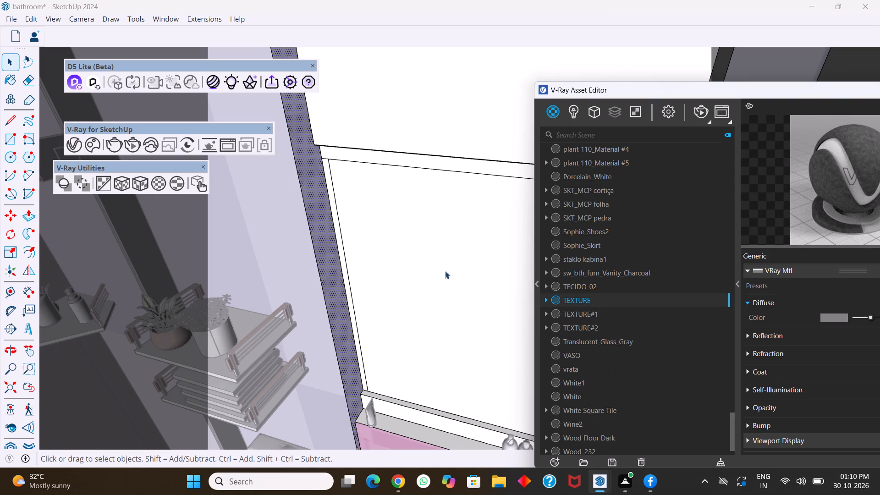
click(142, 182)
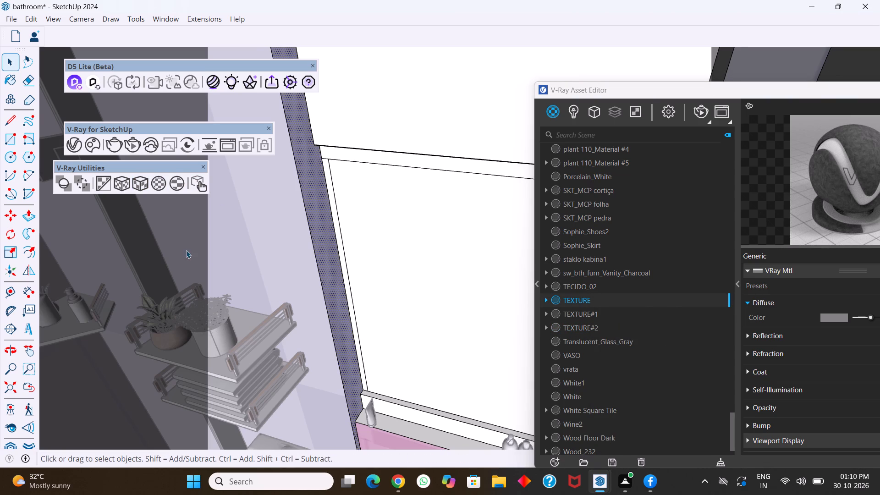
Apply the TEXTURE material to the opposite narrow side face of the mirror recess and give it a fitted tri-planar projection.
scroll(268, 264, down, 6)
middle_drag(295, 279, 438, 266)
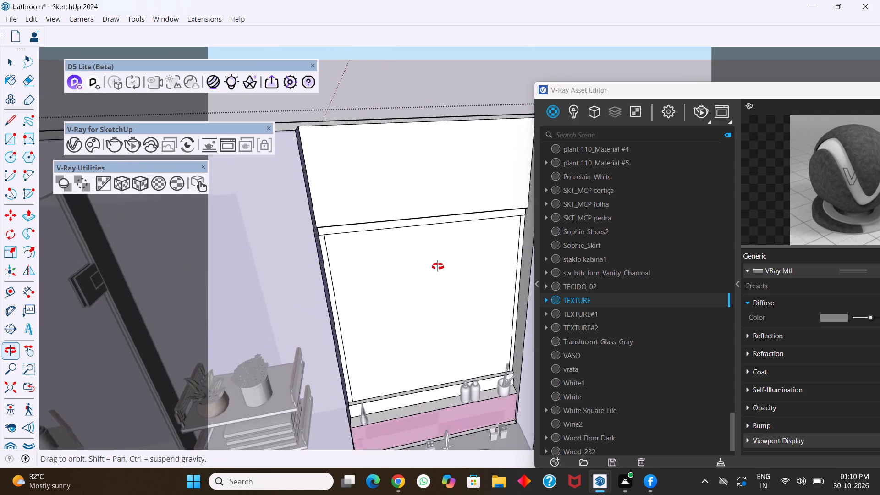
middle_drag(438, 266, 467, 280)
scroll(341, 270, down, 4)
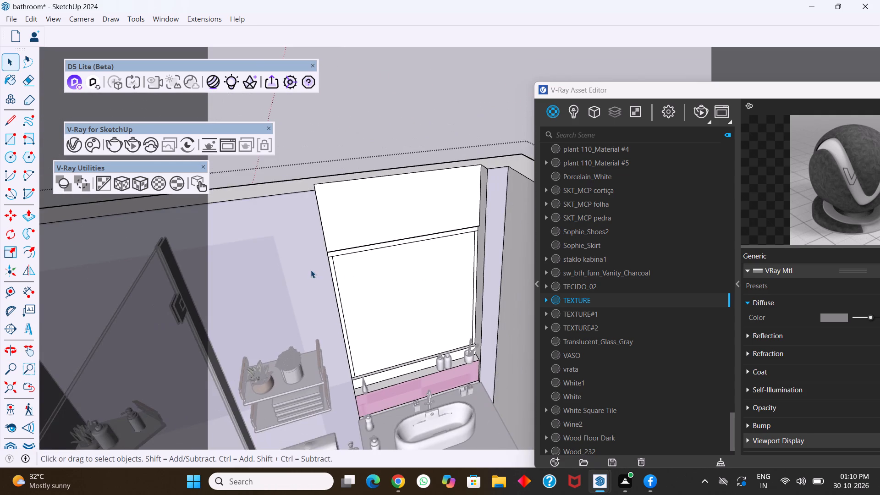
shift+middle_drag(310, 270, 251, 278)
middle_drag(324, 297, 448, 273)
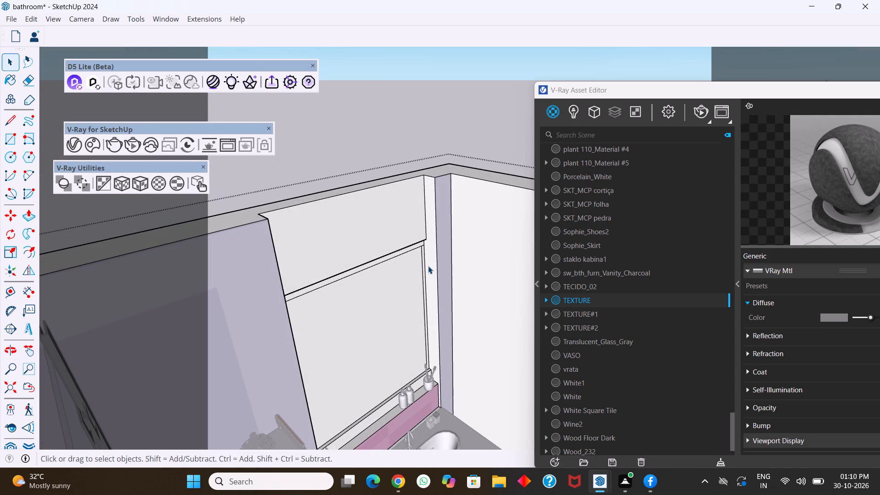
click(430, 267)
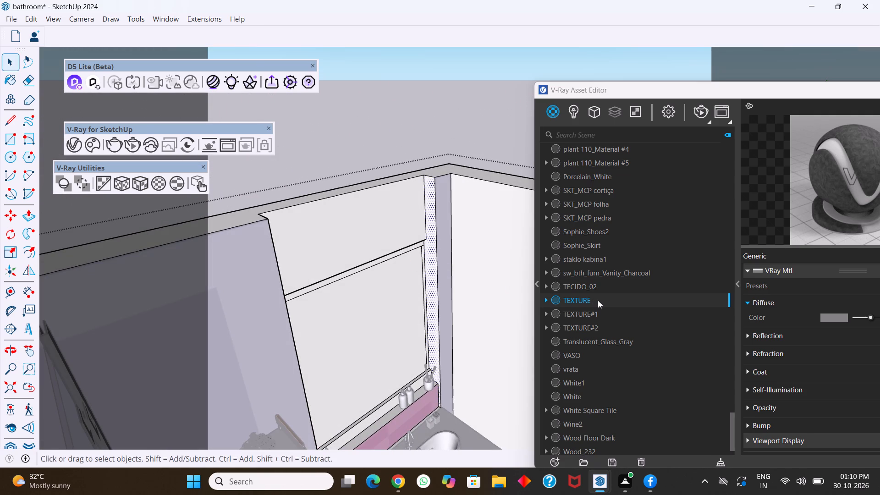
right_click(598, 300)
click(622, 324)
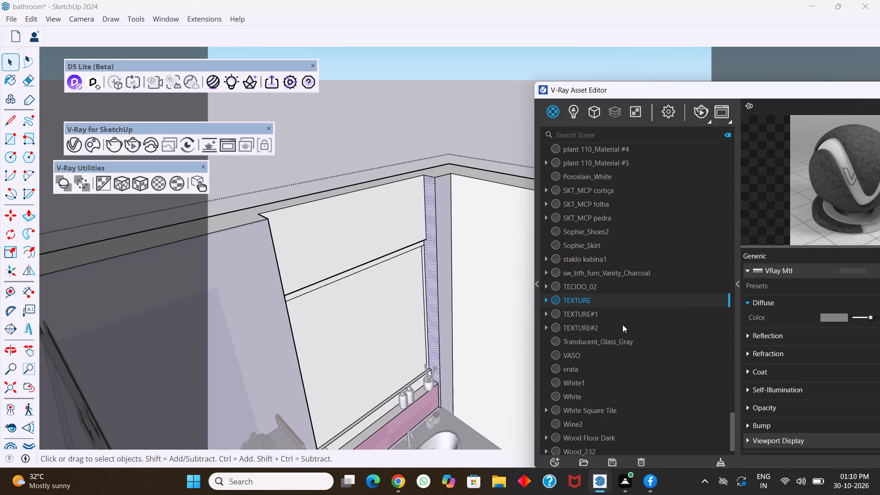
click(143, 184)
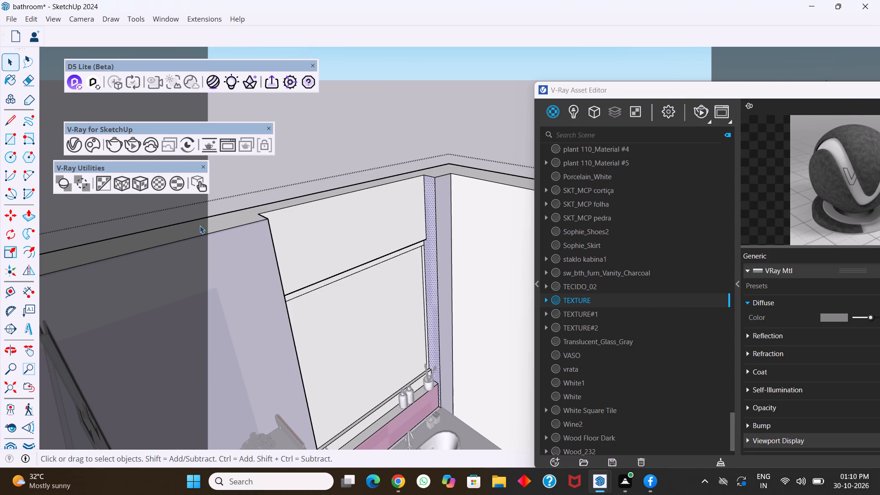
Apply the TEXTURE#2 material to the wall face above the mirror and give it a fitted tri-planar projection.
middle_drag(292, 249, 231, 238)
middle_drag(333, 272, 284, 237)
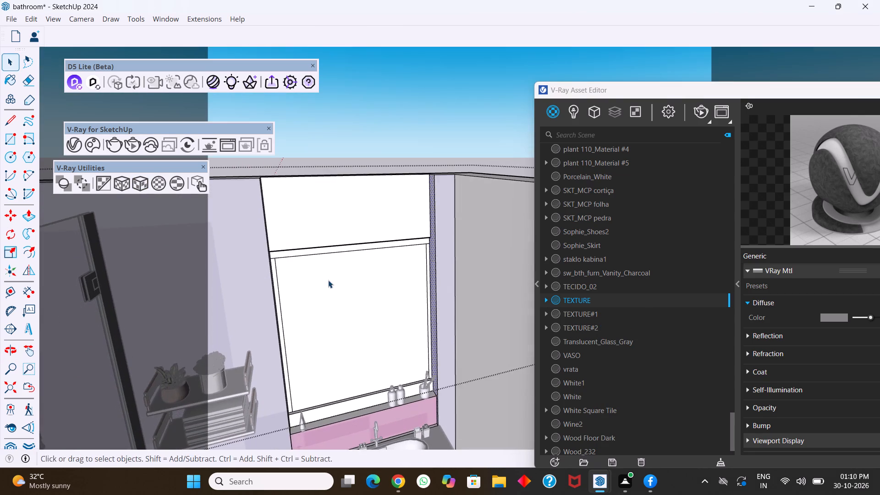
middle_drag(328, 280, 280, 287)
click(363, 223)
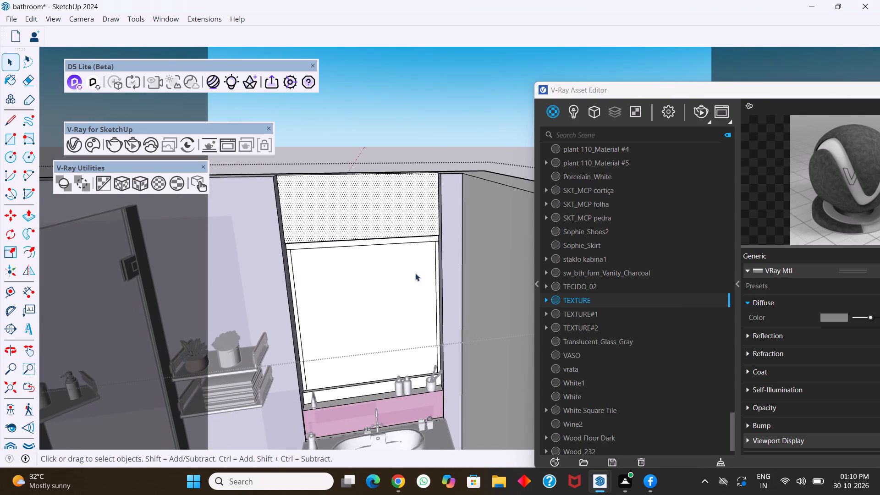
click(588, 329)
right_click(588, 329)
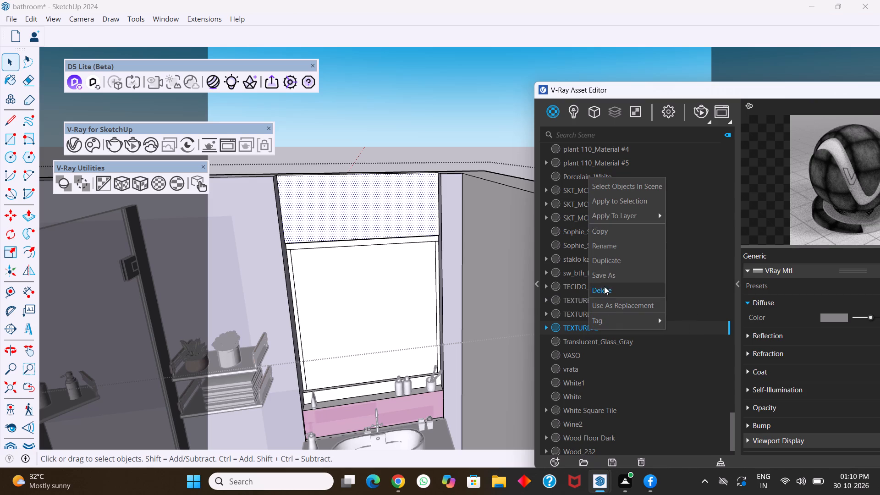
click(610, 204)
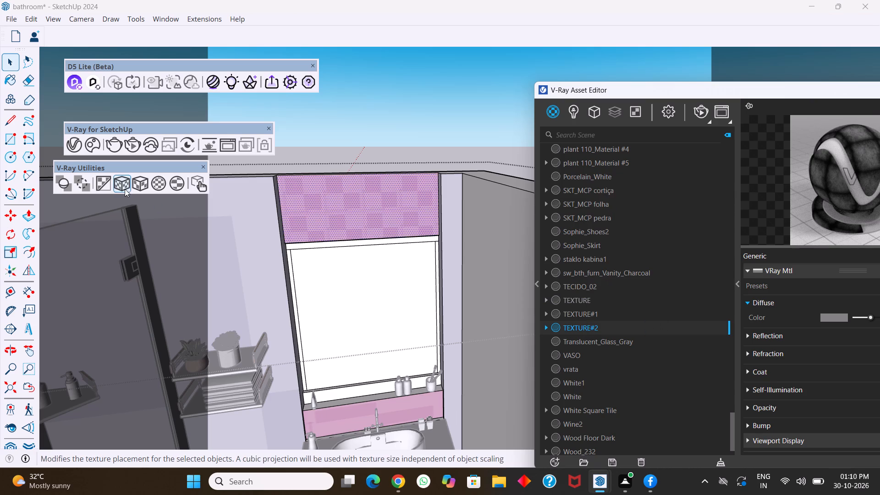
click(137, 182)
Leave the wall's group so that the vanity cabinet under the wash basin can be selected.
scroll(329, 249, down, 3)
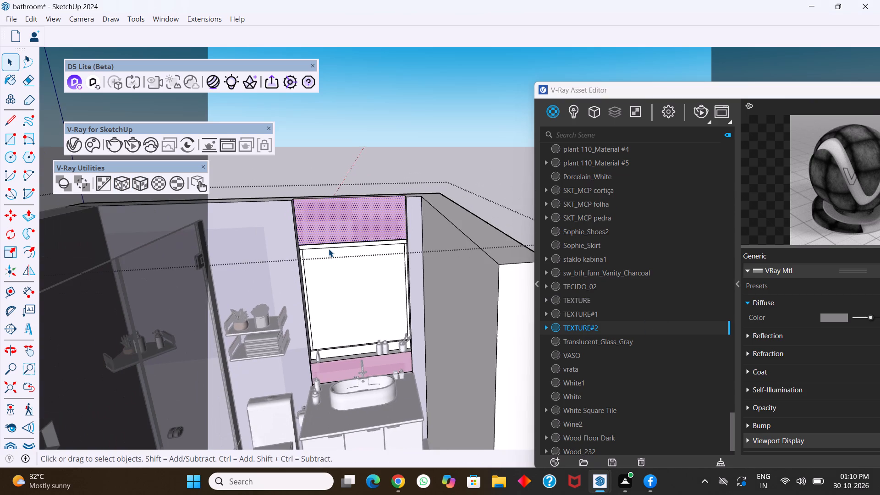
scroll(329, 249, down, 7)
middle_drag(335, 331, 308, 327)
scroll(339, 365, up, 6)
middle_drag(361, 365, 393, 359)
scroll(370, 364, up, 7)
click(362, 366)
double_click(351, 367)
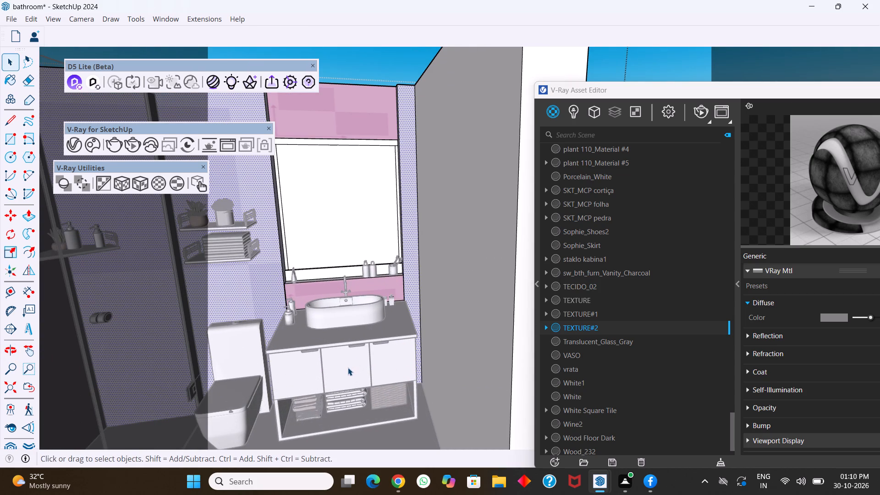
triple_click(347, 368)
click(347, 368)
click(344, 368)
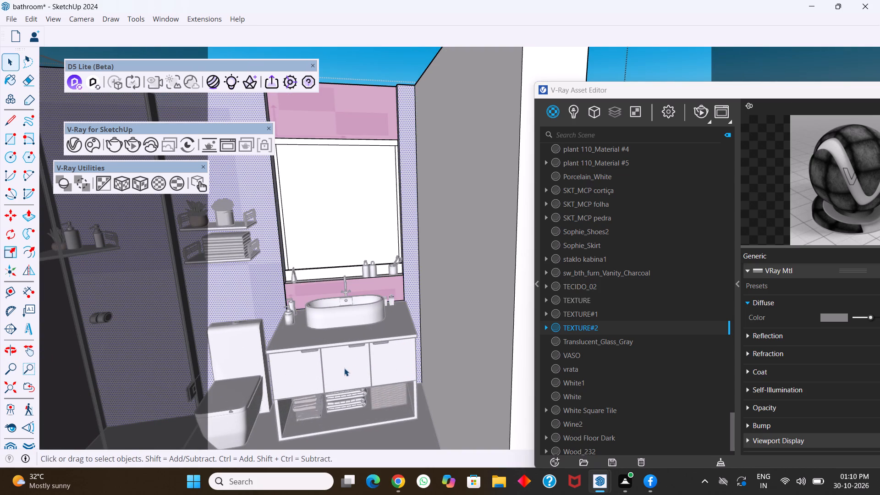
click(344, 368)
double_click(344, 368)
triple_click(343, 368)
triple_click(343, 368)
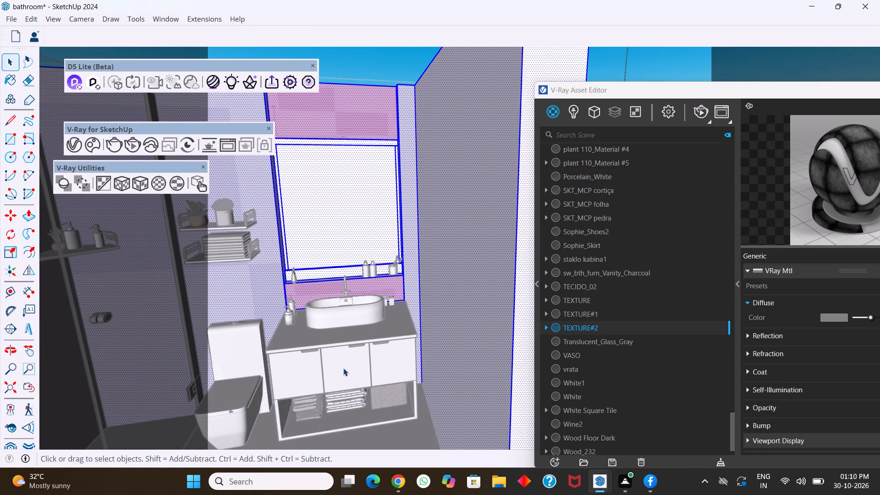
scroll(343, 368, down, 8)
click(476, 388)
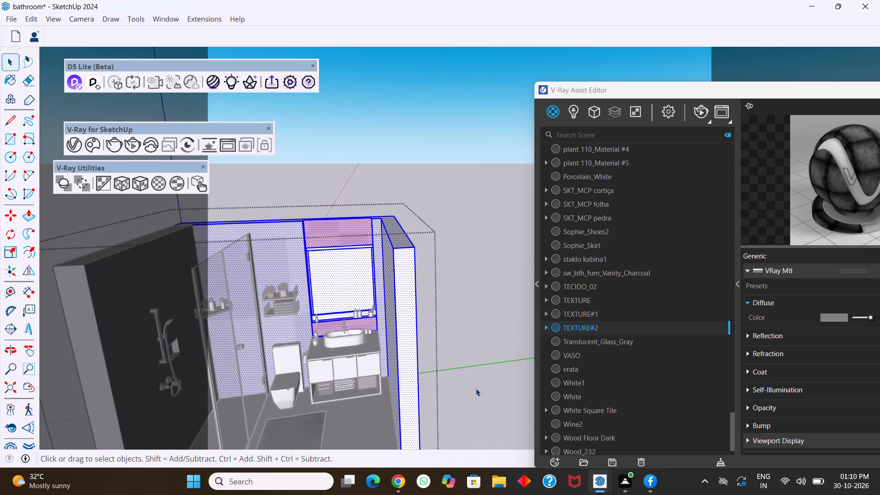
click(476, 388)
Open the vanity cabinet group, apply TEXTURE#2 to the door farthest from the toilet, and give it a fitted tri-planar projection.
click(319, 372)
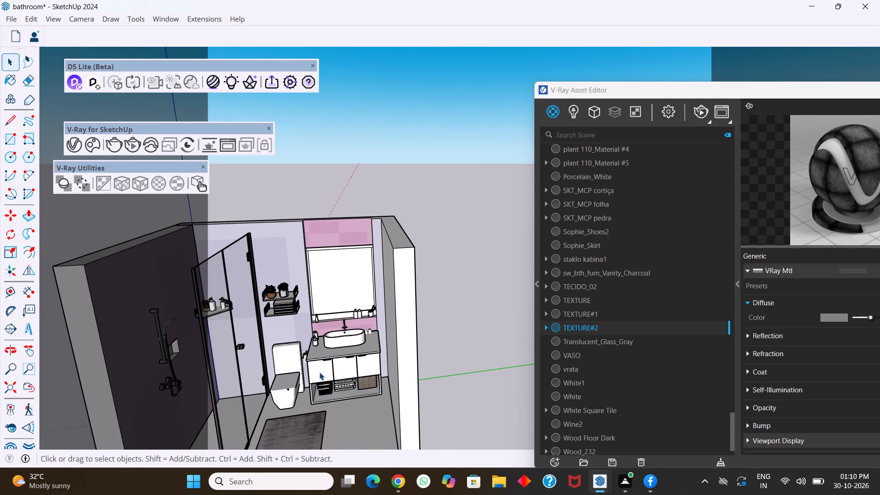
middle_drag(324, 371, 354, 365)
scroll(346, 367, up, 6)
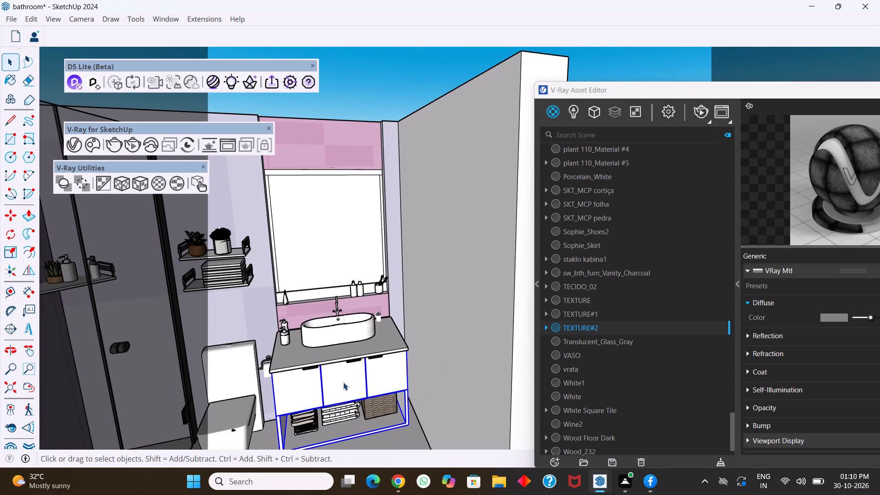
double_click(343, 382)
click(343, 382)
click(300, 378)
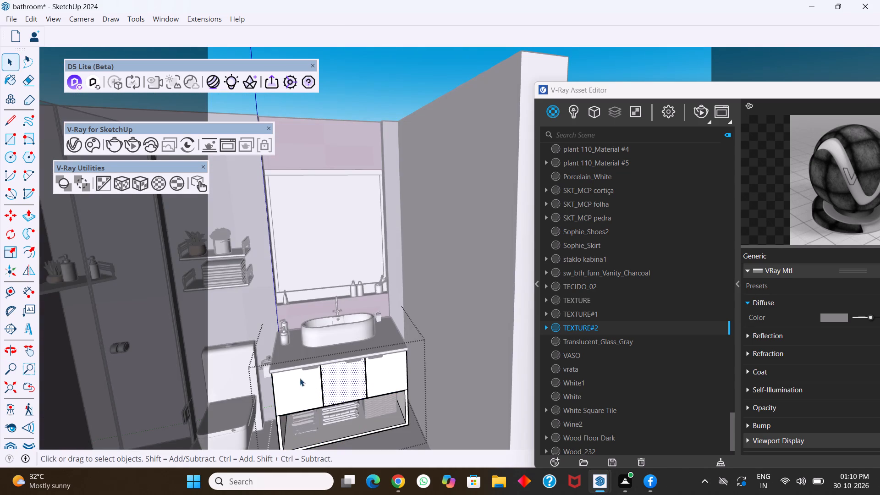
click(340, 377)
click(387, 370)
middle_drag(317, 370, 325, 359)
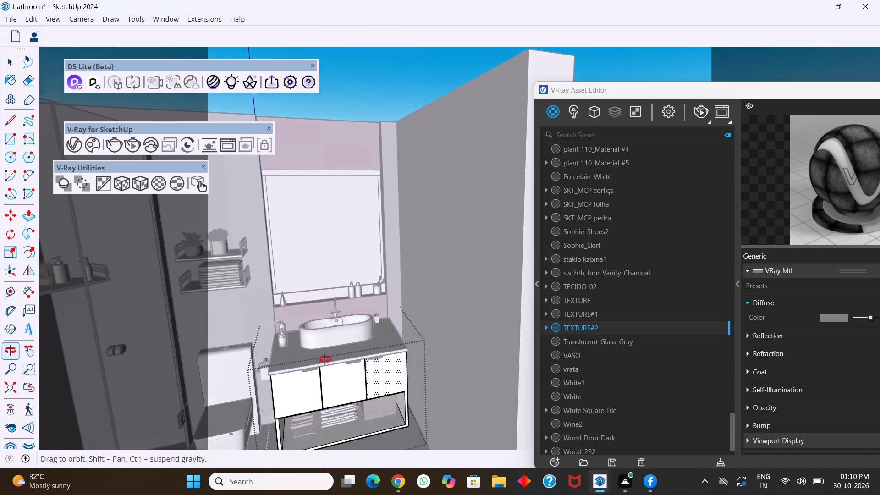
middle_drag(325, 359, 328, 356)
middle_drag(352, 390, 335, 387)
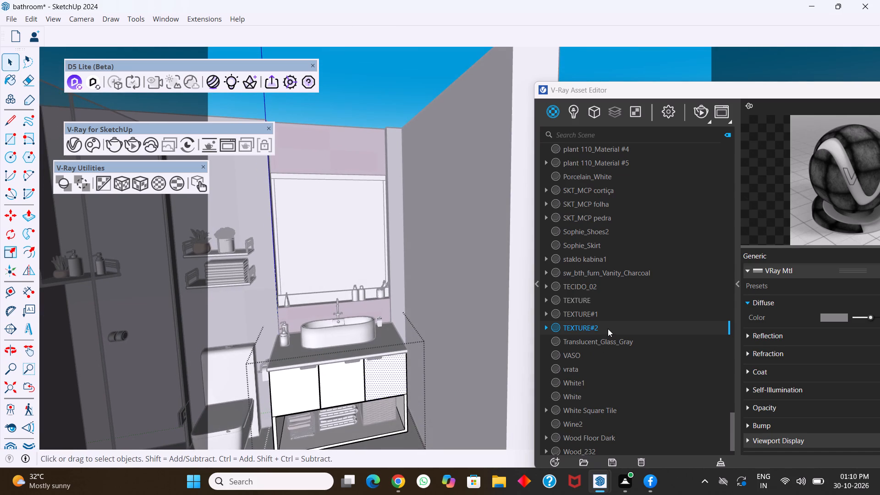
right_click(608, 328)
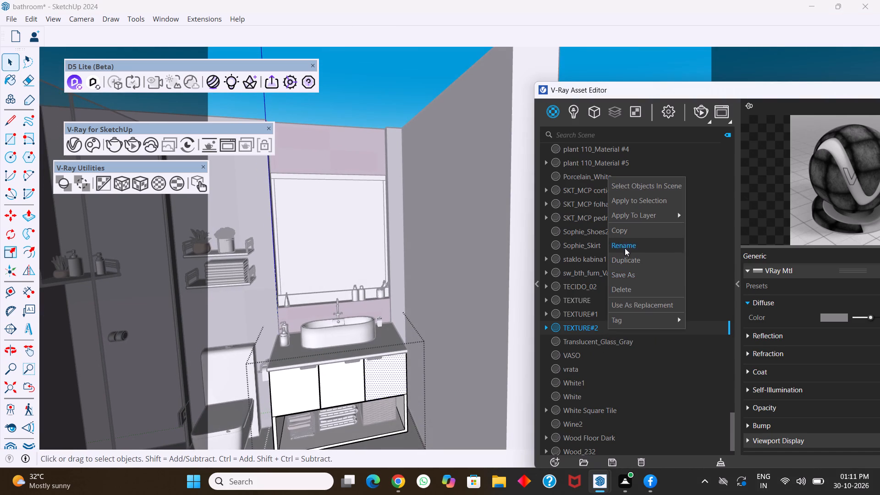
click(640, 200)
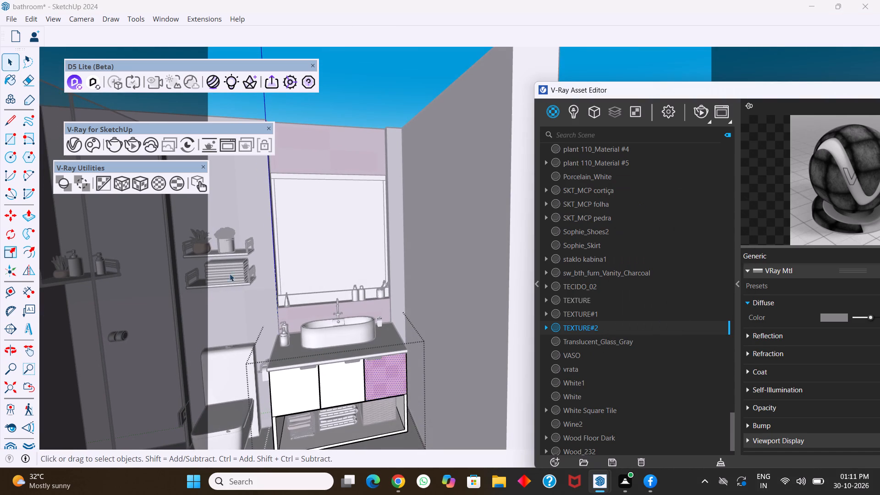
click(136, 180)
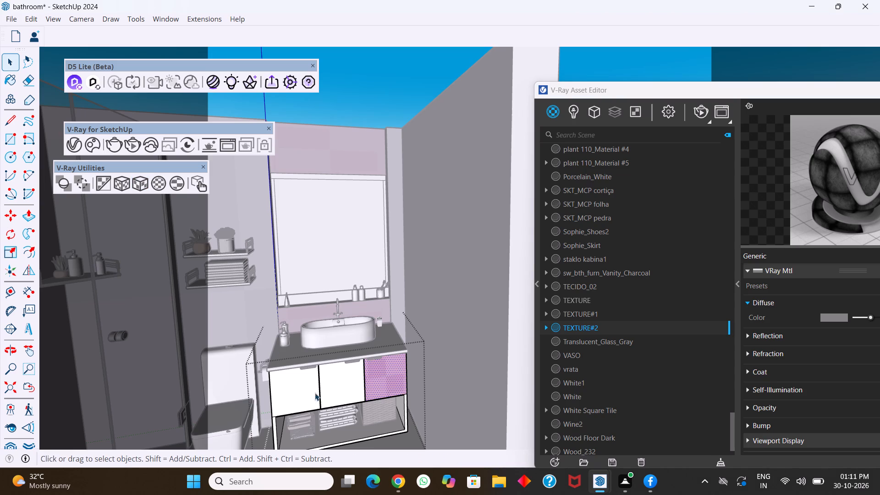
Apply the TEXTURE#2 material to the vanity's middle door and give it a fitted tri-planar projection.
click(340, 385)
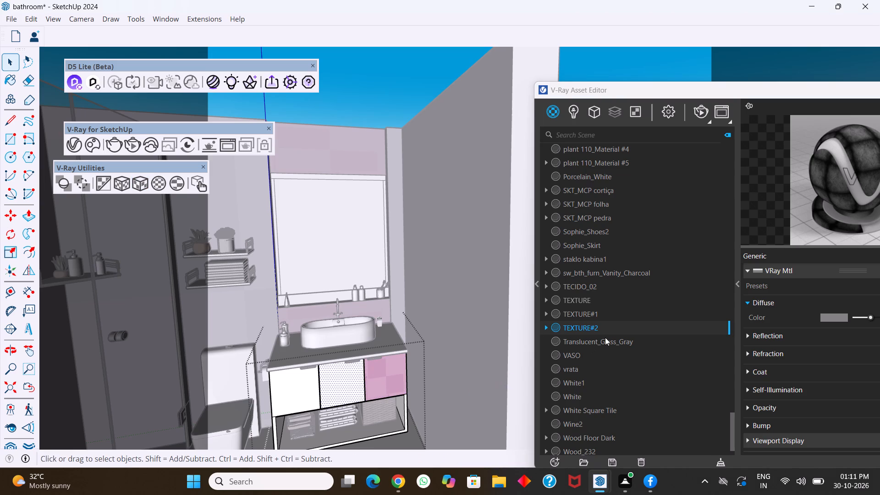
right_click(605, 328)
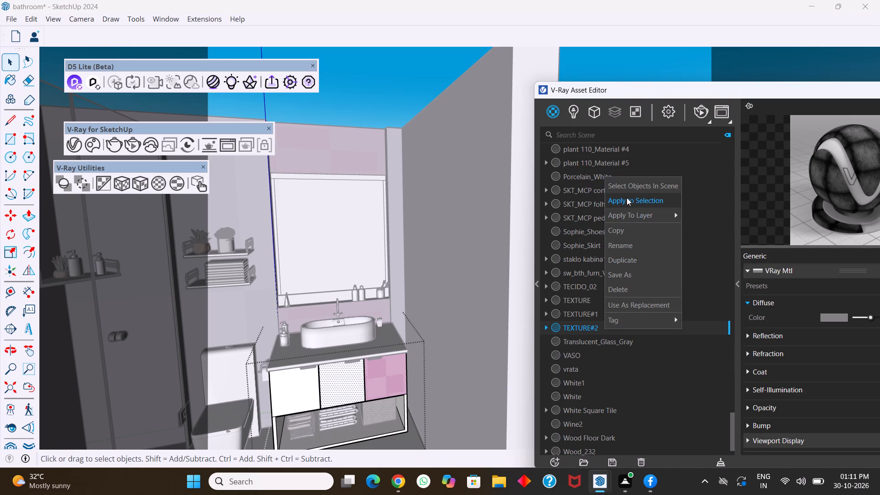
click(627, 198)
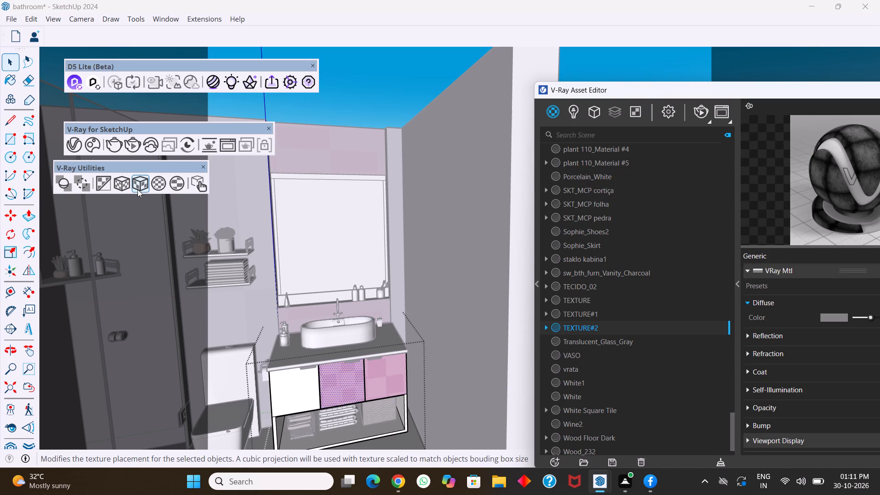
click(137, 189)
Apply the TEXTURE#2 material to the vanity door nearest the toilet and give it a fitted tri-planar projection.
click(286, 382)
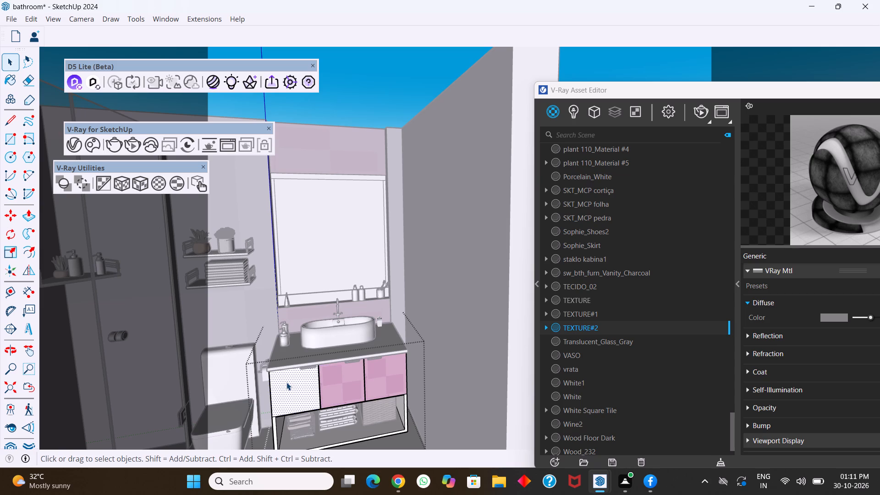
right_click(586, 324)
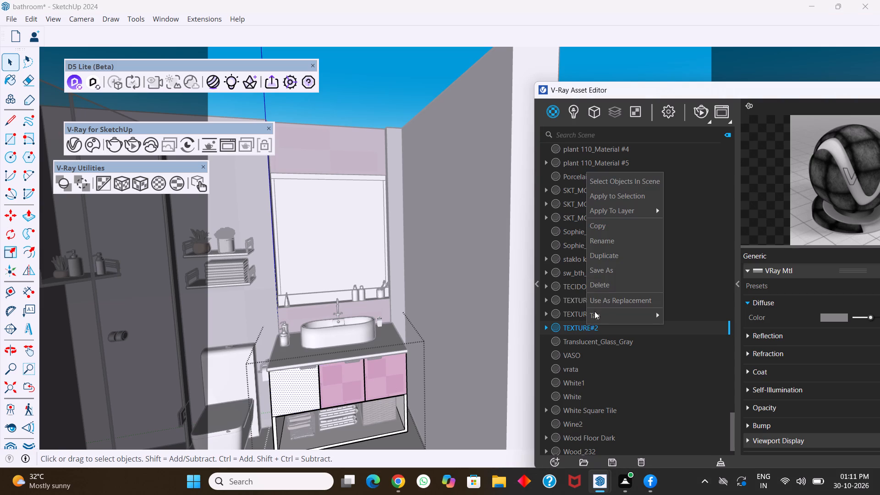
click(613, 198)
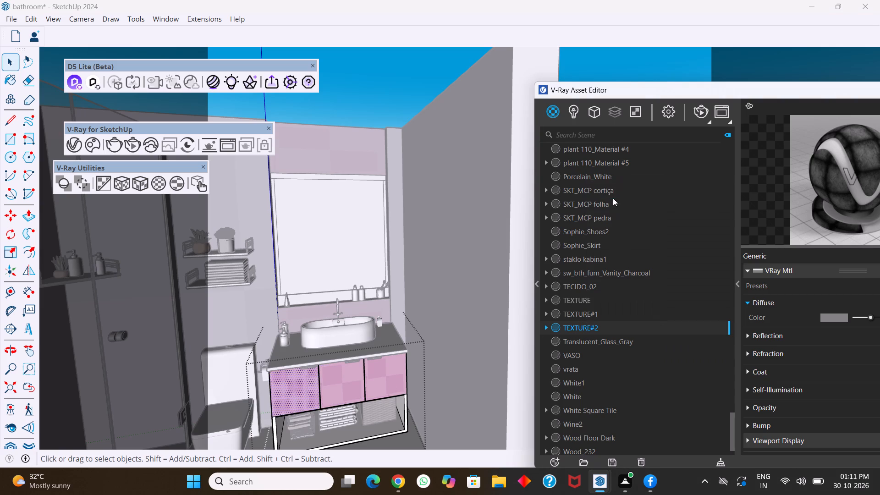
click(139, 186)
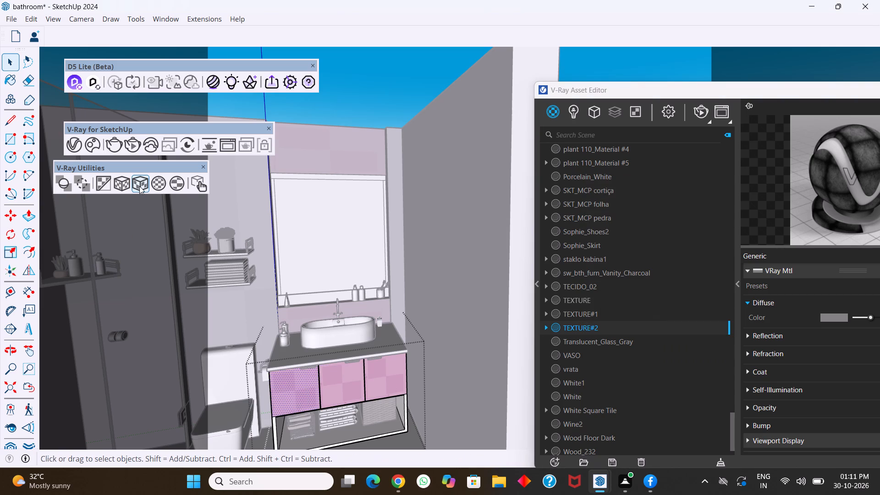
Apply the TEXTURE#2 material to the vanity's outer side face facing the toilet and give it a fitted tri-planar projection.
scroll(326, 379, down, 2)
middle_drag(328, 392, 323, 358)
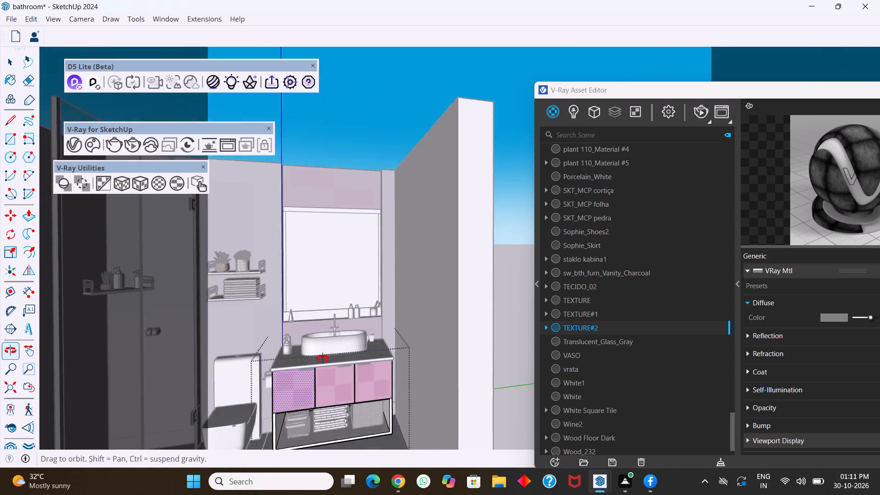
middle_drag(323, 358, 320, 334)
scroll(311, 376, up, 2)
scroll(311, 376, down, 6)
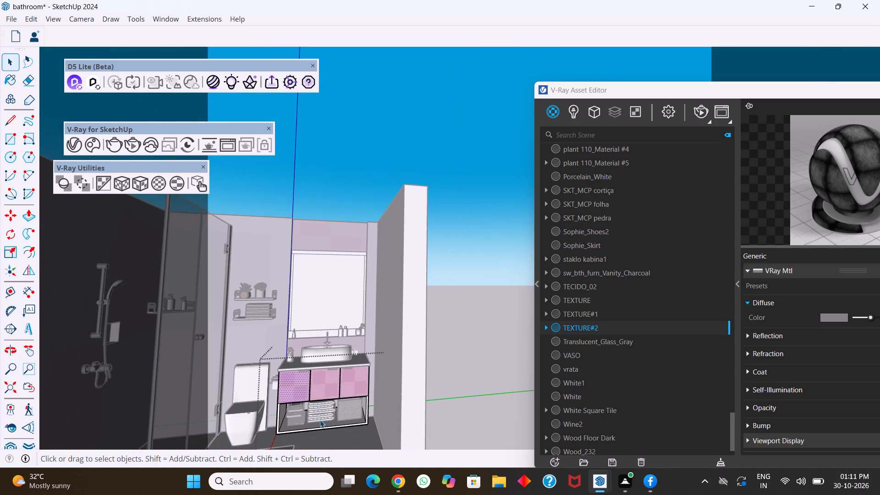
middle_drag(320, 420, 355, 414)
middle_drag(280, 399, 322, 393)
middle_drag(268, 402, 286, 408)
click(240, 410)
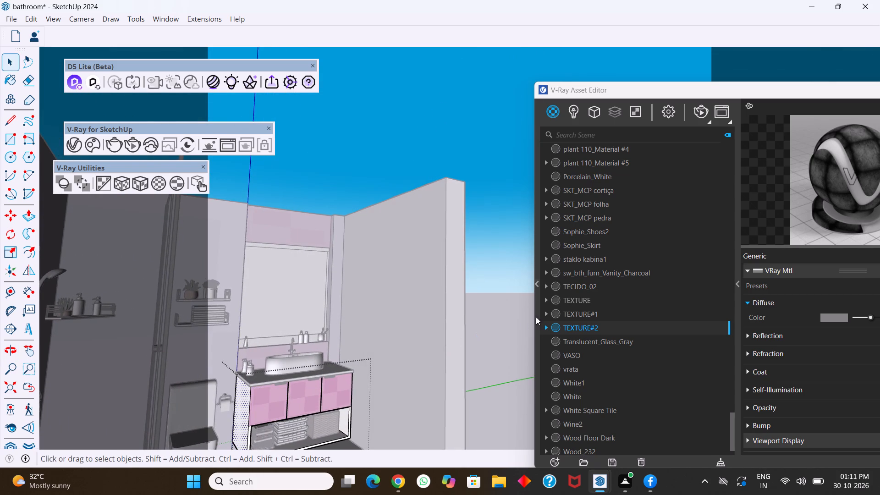
right_click(615, 327)
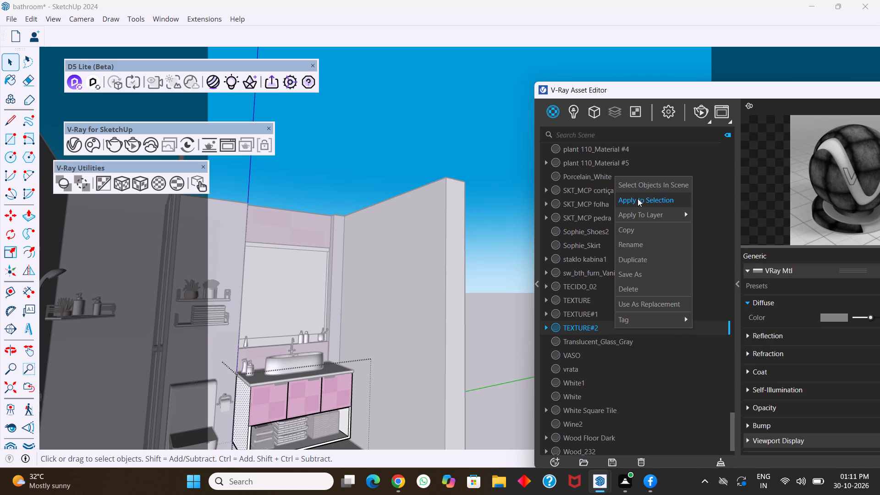
click(638, 198)
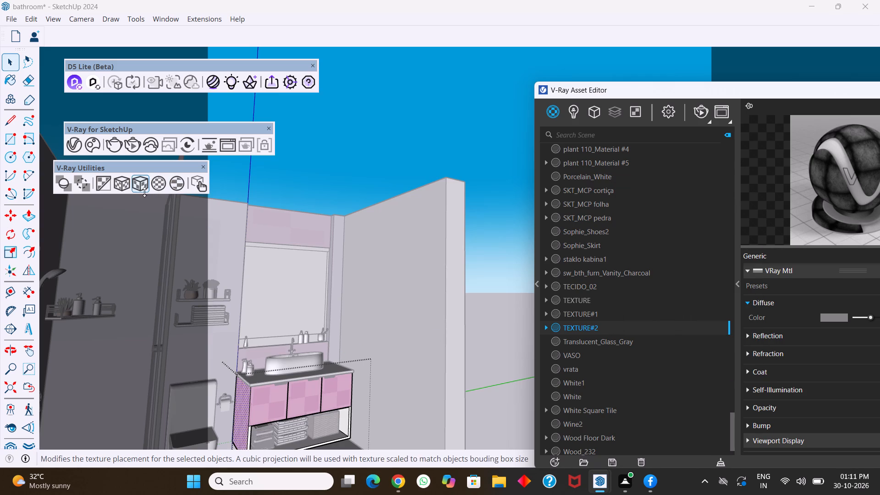
click(142, 192)
Apply TEXTURE#2 to the inner side face of the vanity's open shelf beside the basket and give it a fitted tri-planar projection.
scroll(289, 357, down, 3)
middle_drag(307, 408, 278, 410)
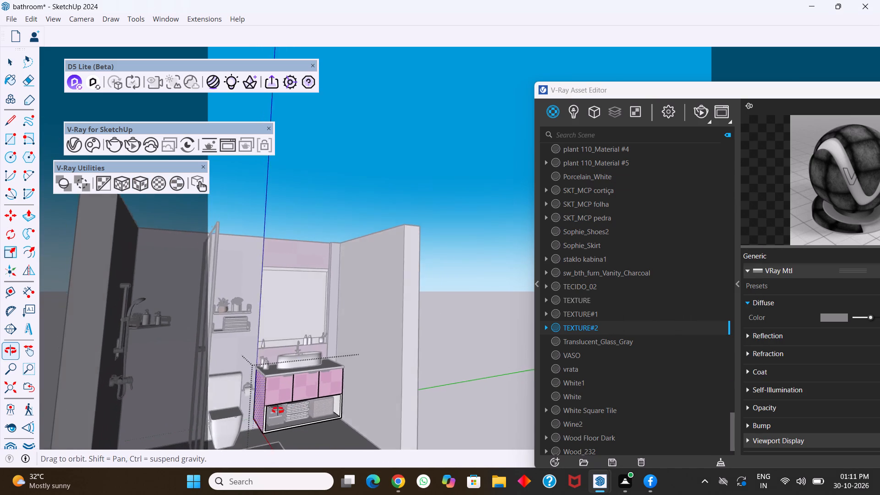
middle_drag(278, 410, 262, 409)
middle_drag(325, 410, 319, 410)
scroll(332, 408, up, 8)
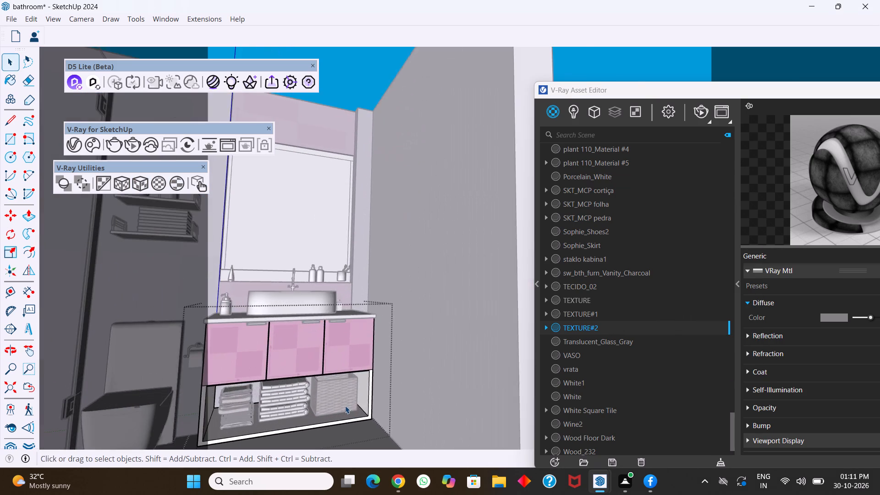
scroll(345, 406, up, 2)
click(372, 396)
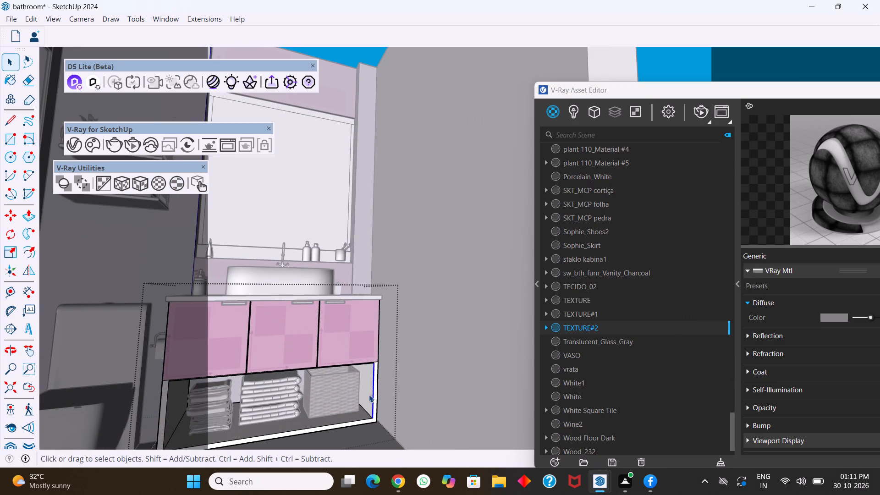
click(369, 395)
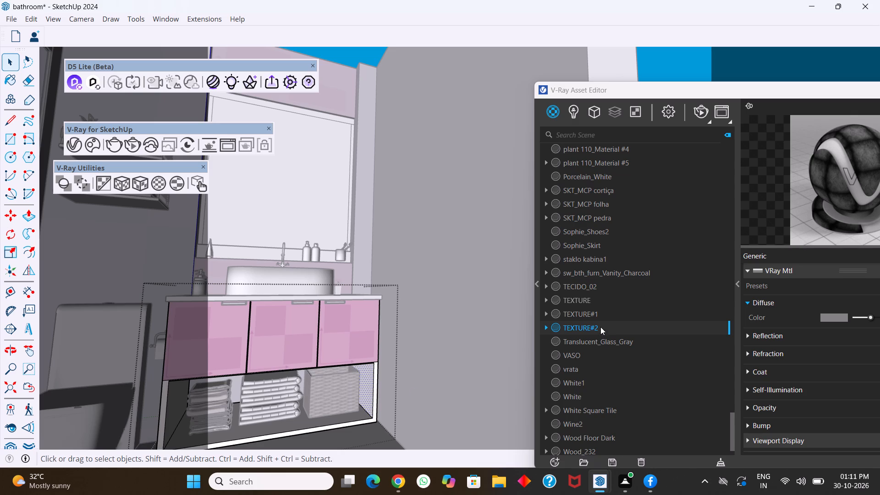
right_click(600, 326)
click(615, 199)
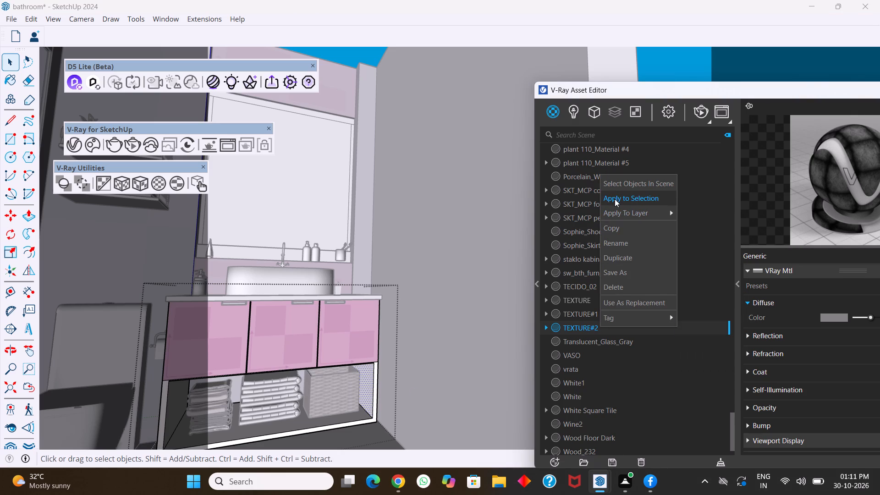
click(139, 182)
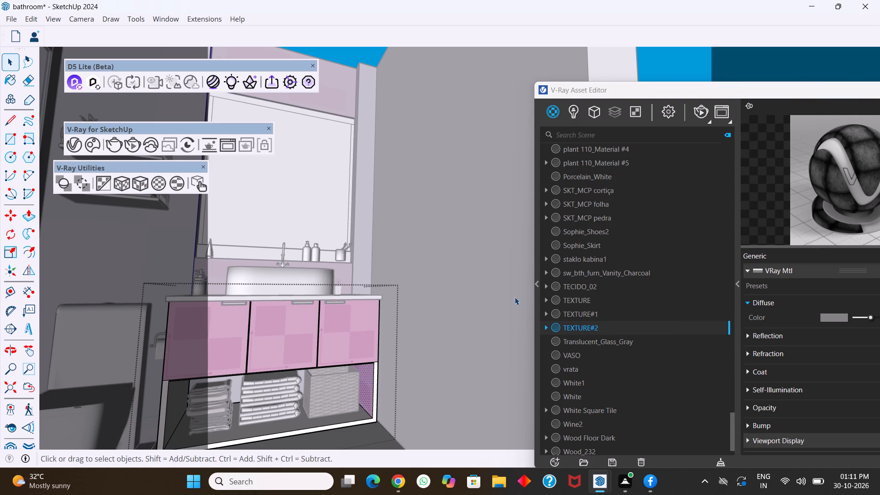
Apply the TEXTURE#2 material to the front frame face around the vanity's open shelf and give it a fitted tri-planar projection.
click(375, 392)
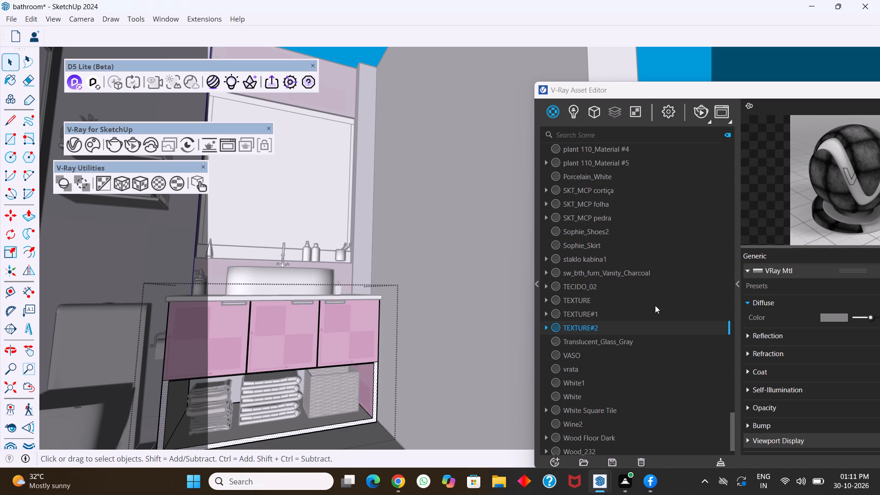
right_click(609, 329)
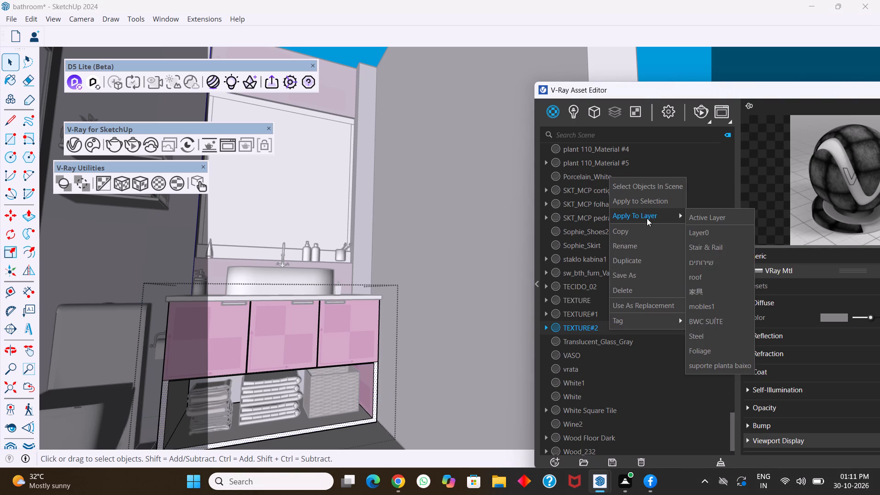
click(647, 204)
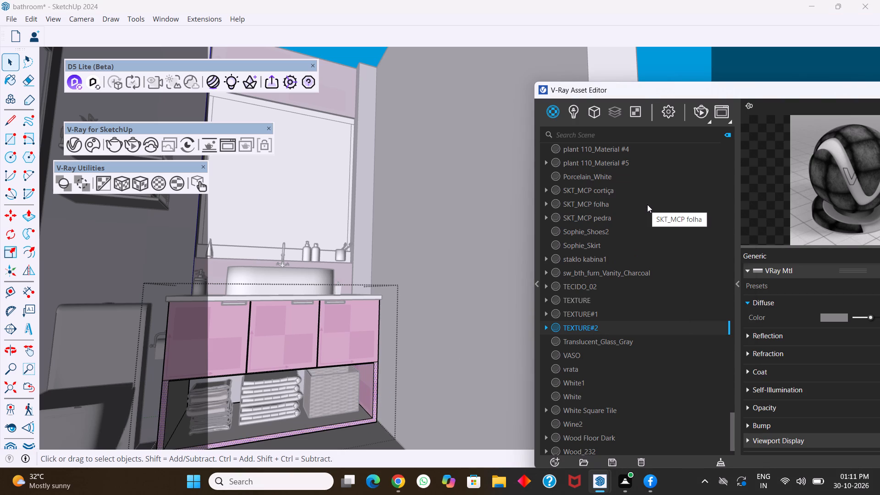
click(139, 183)
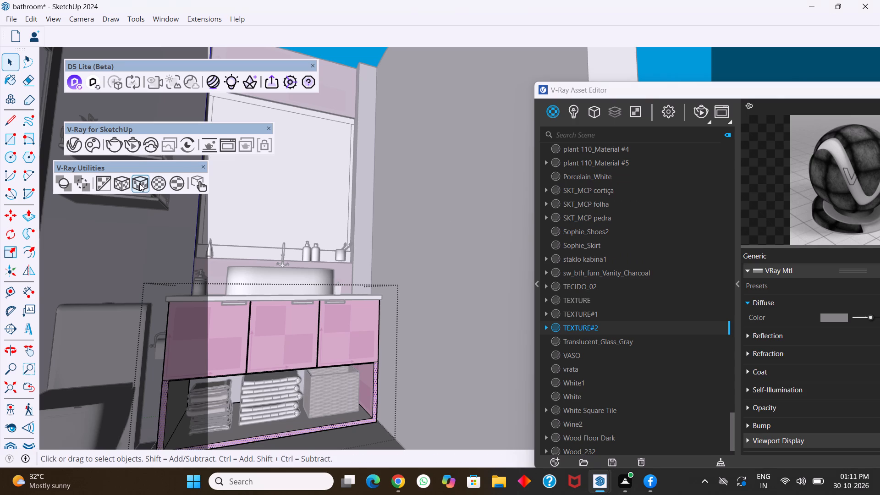
Apply the TEXTURE#2 material to the bottom face of the vanity's open shelf and give it a fitted tri-planar projection.
scroll(336, 352, down, 2)
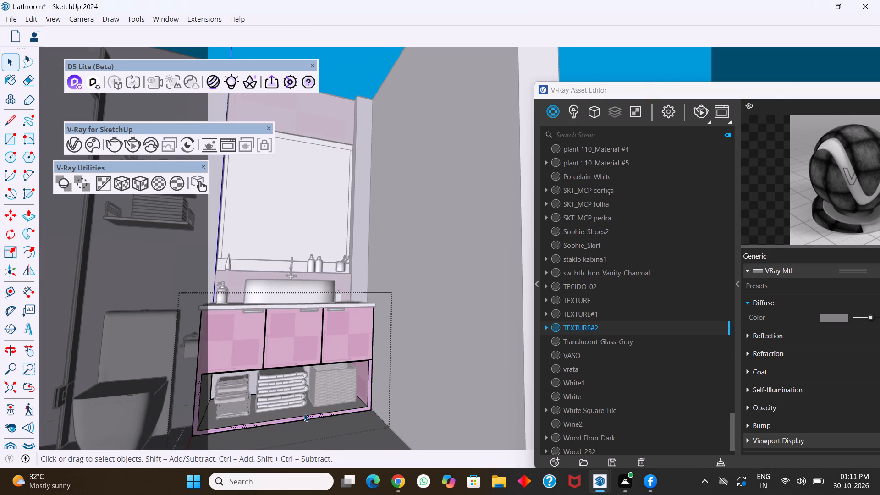
click(307, 411)
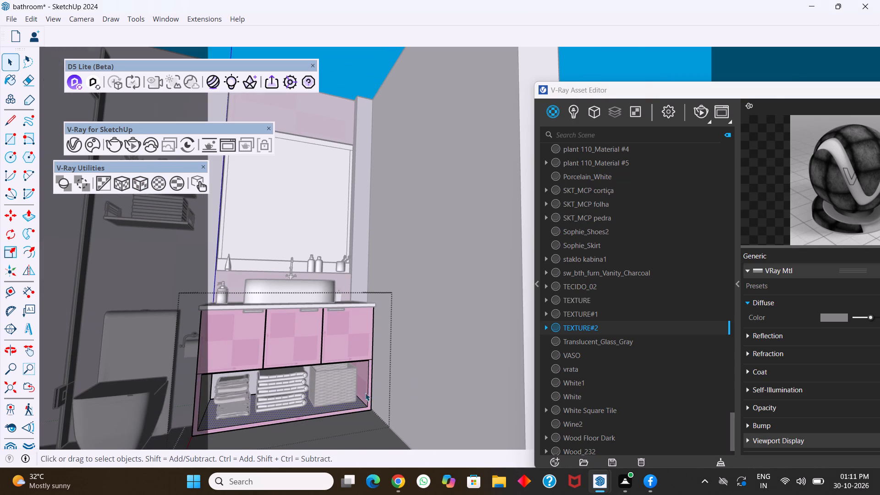
right_click(615, 327)
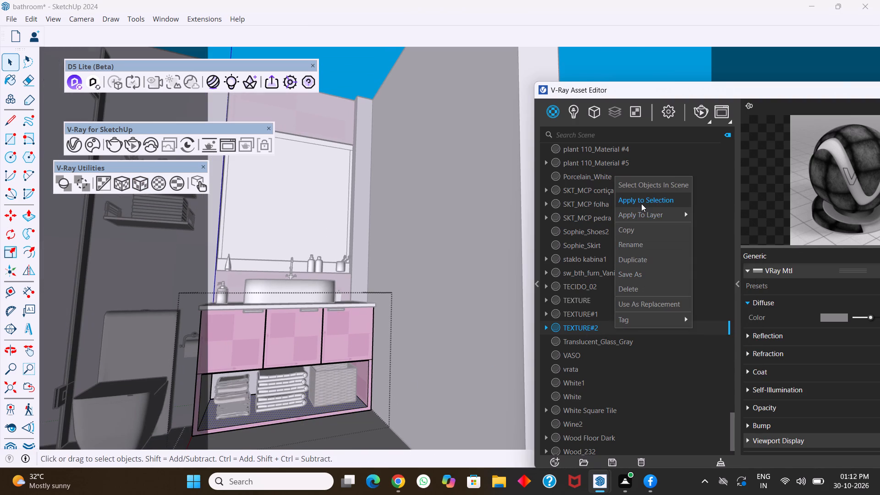
click(641, 203)
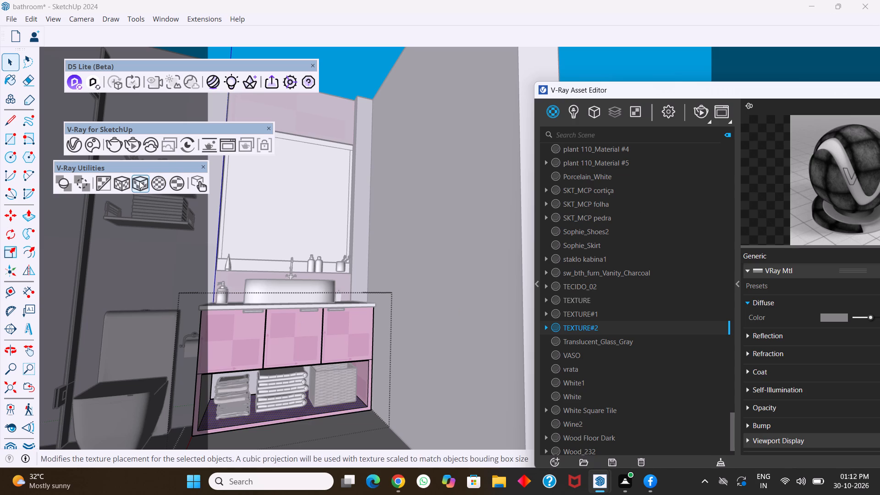
click(139, 181)
scroll(257, 382, up, 2)
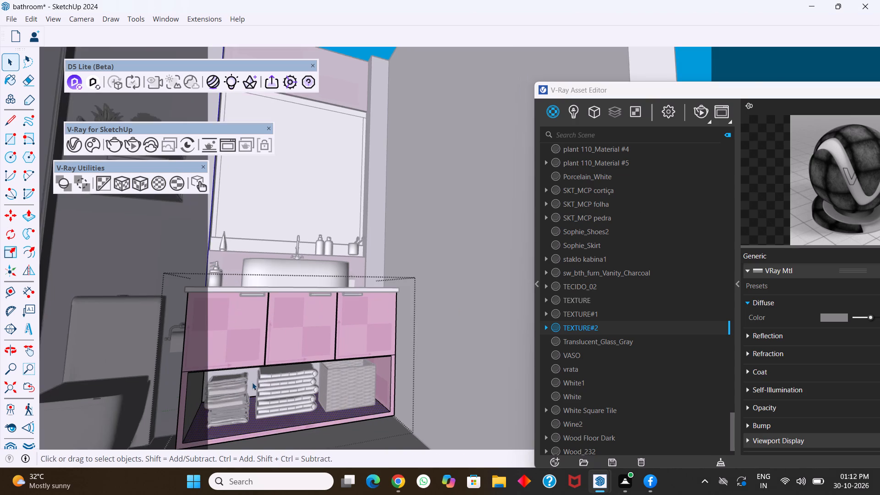
Apply TEXTURE#2 to the inner side face of the vanity's open shelf beside the folded towels and give it a fitted tri-planar projection.
scroll(252, 382, up, 1)
click(252, 382)
click(252, 382)
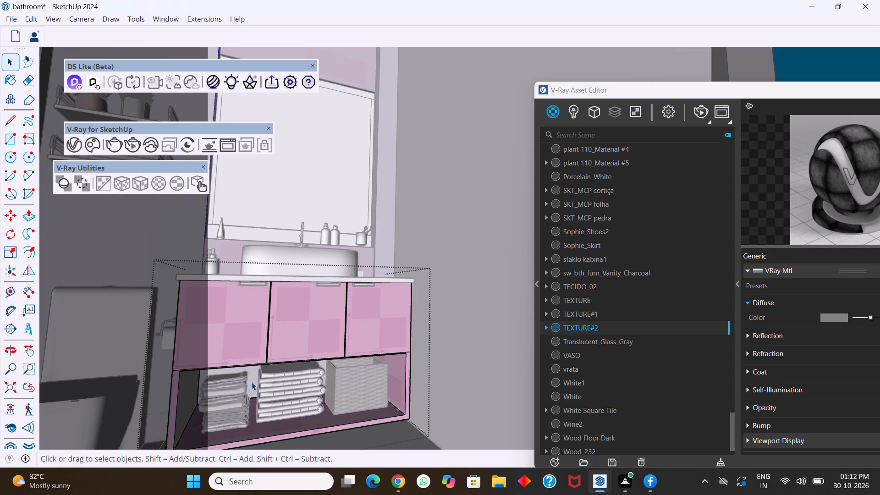
click(252, 382)
scroll(252, 382, up, 9)
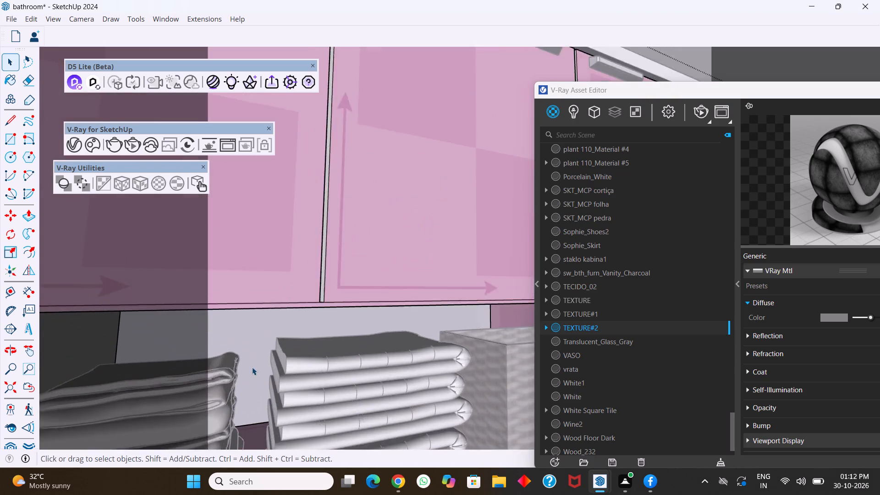
scroll(252, 367, up, 5)
click(258, 340)
scroll(341, 336, down, 14)
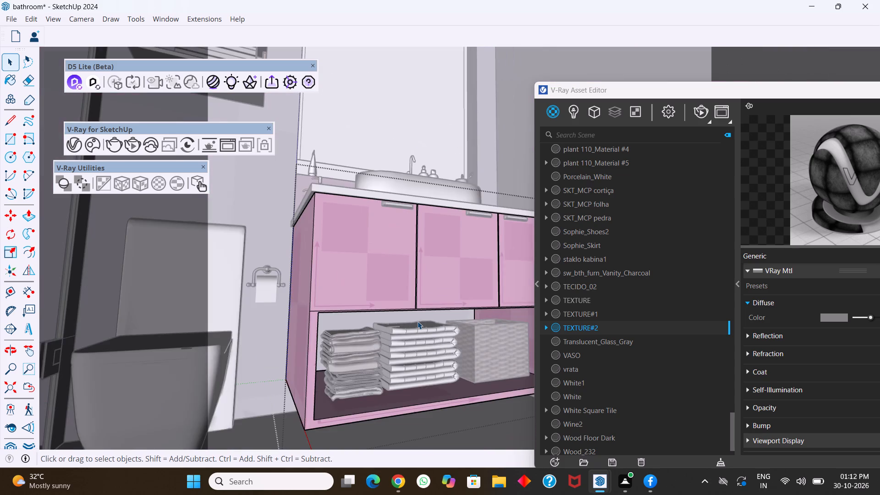
middle_drag(331, 351, 282, 358)
middle_drag(331, 353, 297, 358)
scroll(302, 358, up, 3)
click(302, 358)
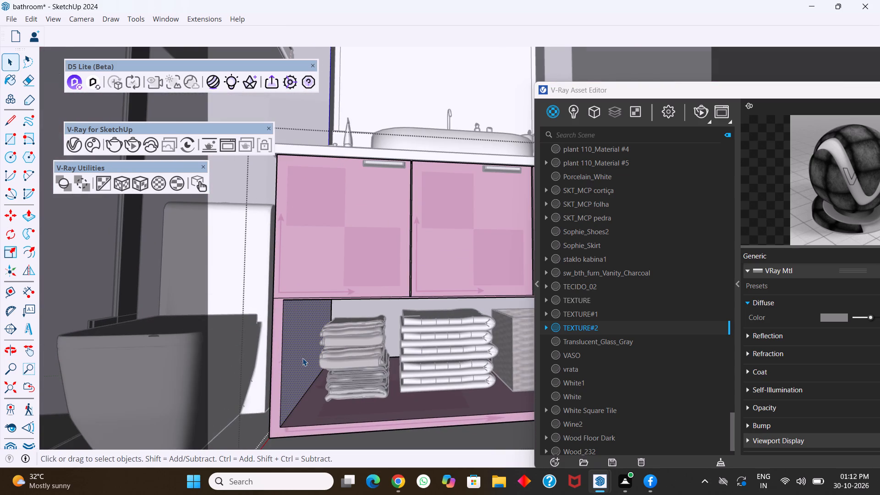
right_click(632, 330)
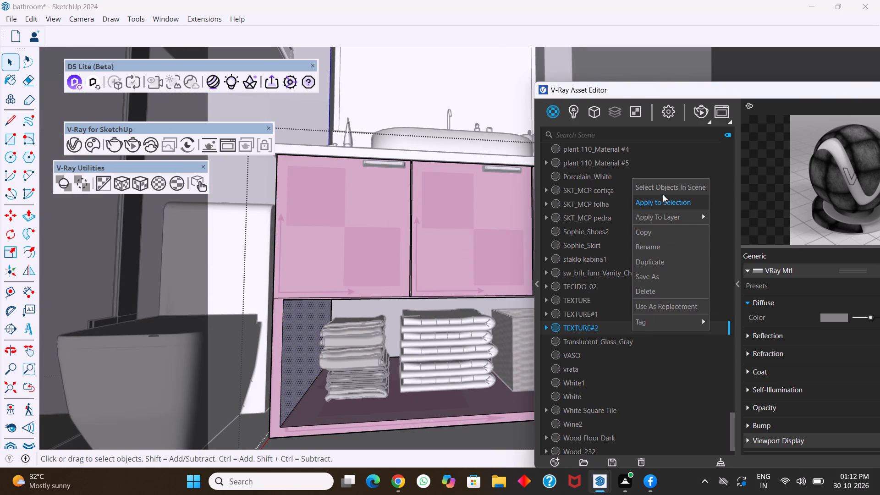
click(665, 199)
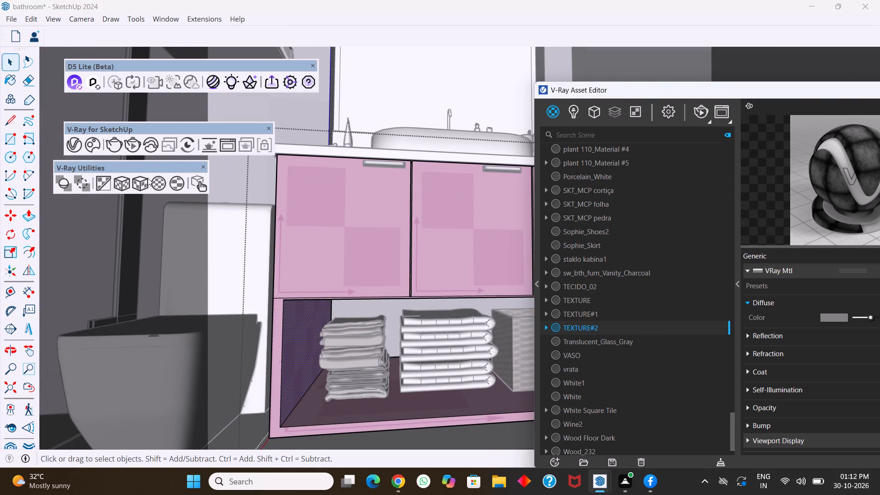
click(143, 181)
Leave the cabinet group and select the whole vanity countertop beneath the basin.
scroll(193, 307, down, 4)
middle_drag(325, 363, 341, 361)
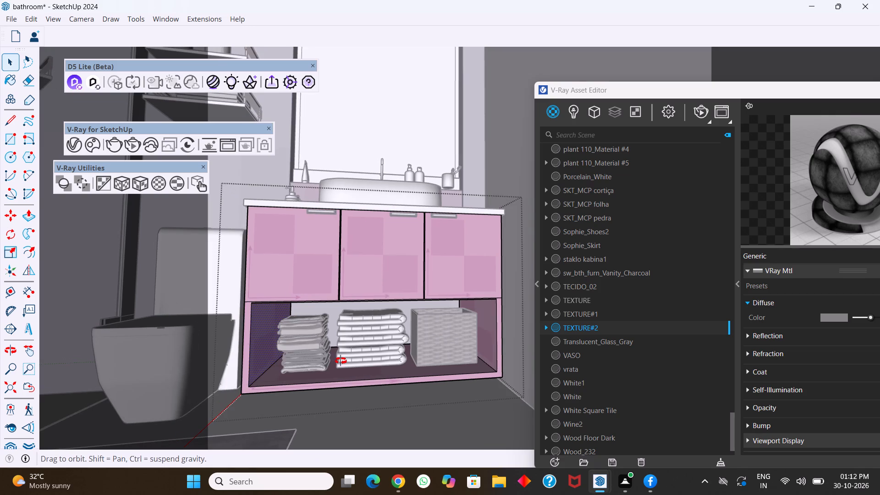
middle_drag(341, 361, 340, 361)
middle_drag(407, 269, 445, 348)
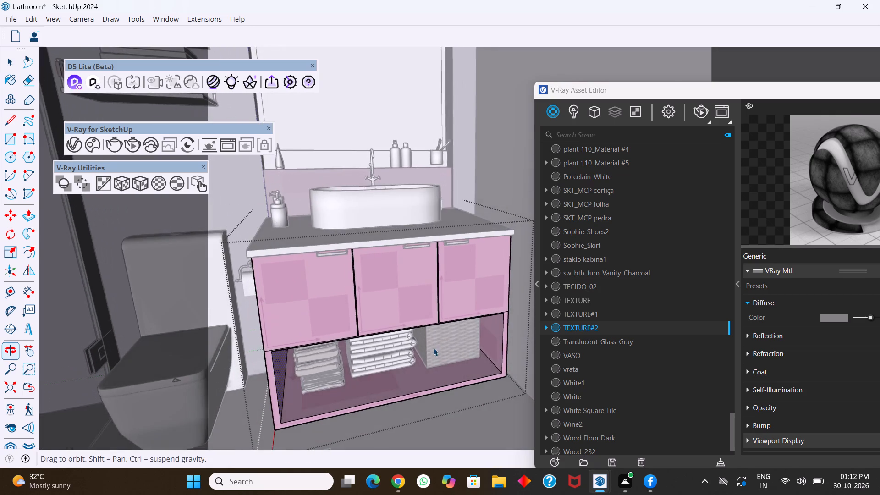
middle_drag(398, 300, 446, 352)
middle_drag(439, 313, 427, 313)
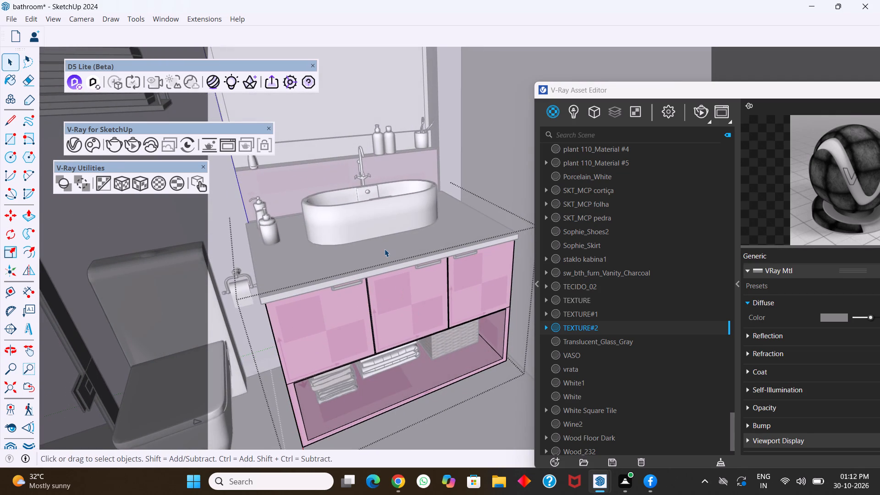
click(385, 249)
scroll(443, 316, down, 2)
double_click(418, 251)
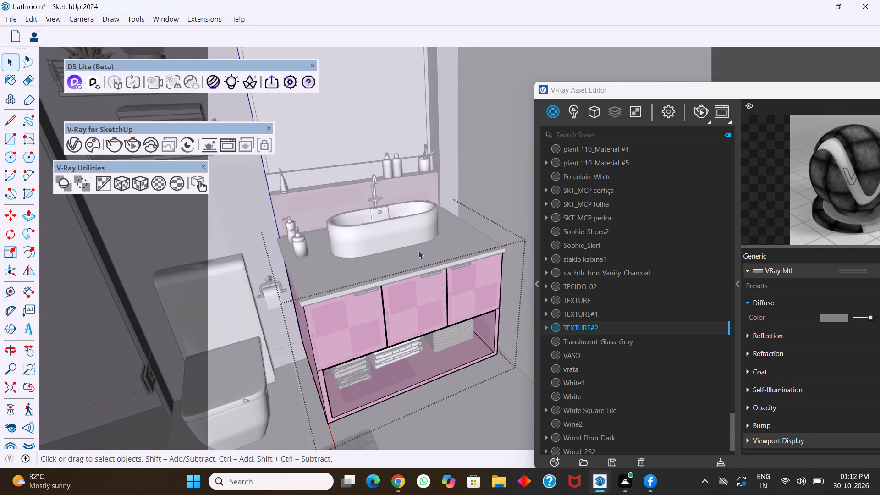
click(418, 251)
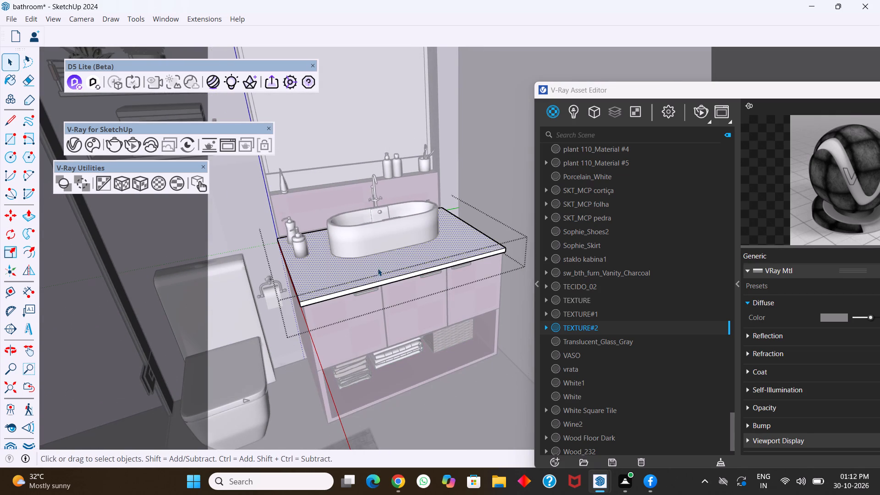
click(363, 142)
click(347, 276)
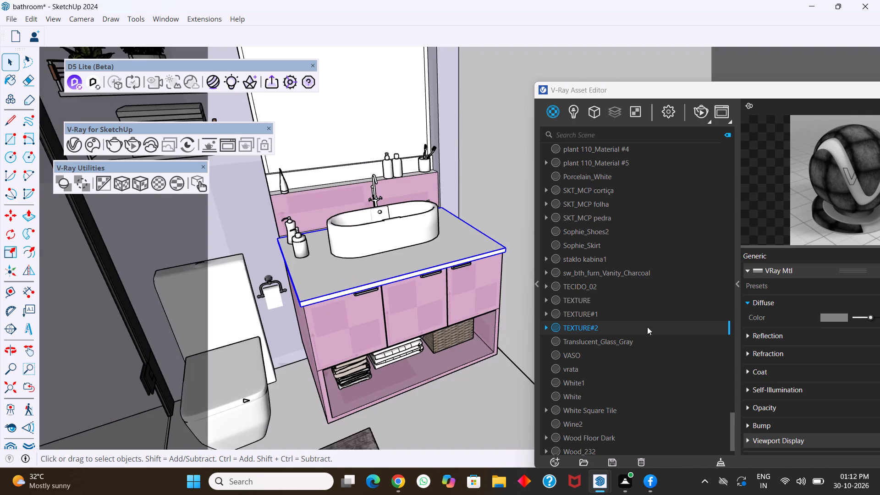
Duplicate the TEXTURE material and rename the copy as TILE.
click(609, 299)
right_click(609, 299)
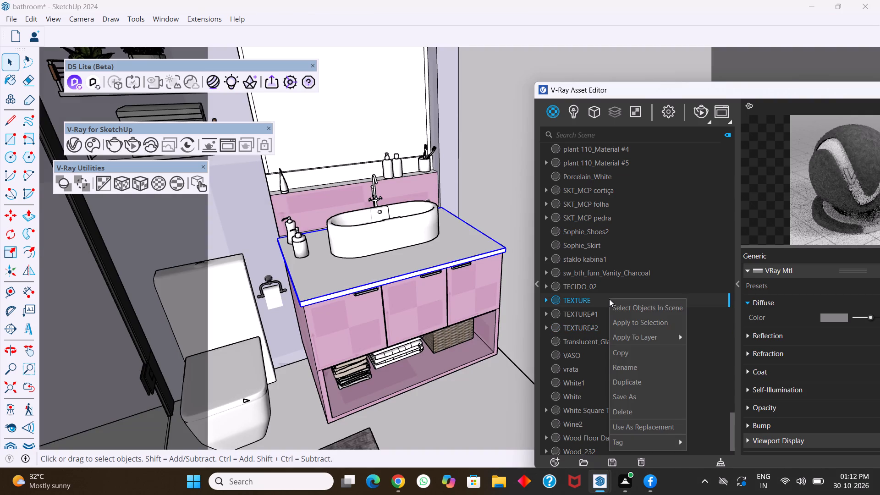
click(637, 380)
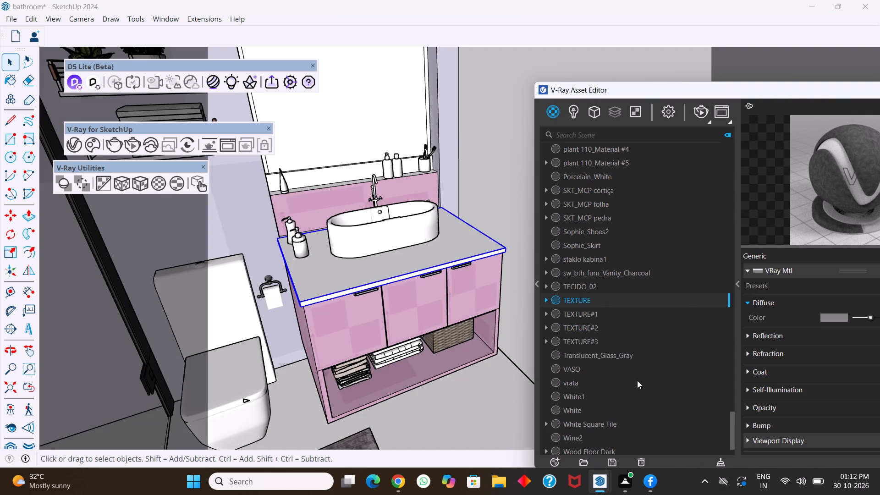
click(605, 337)
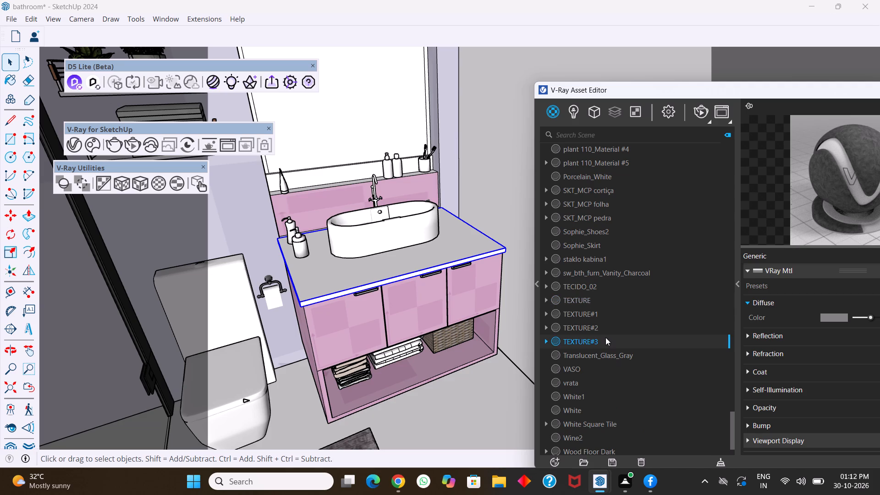
double_click(608, 341)
drag(608, 341, 563, 346)
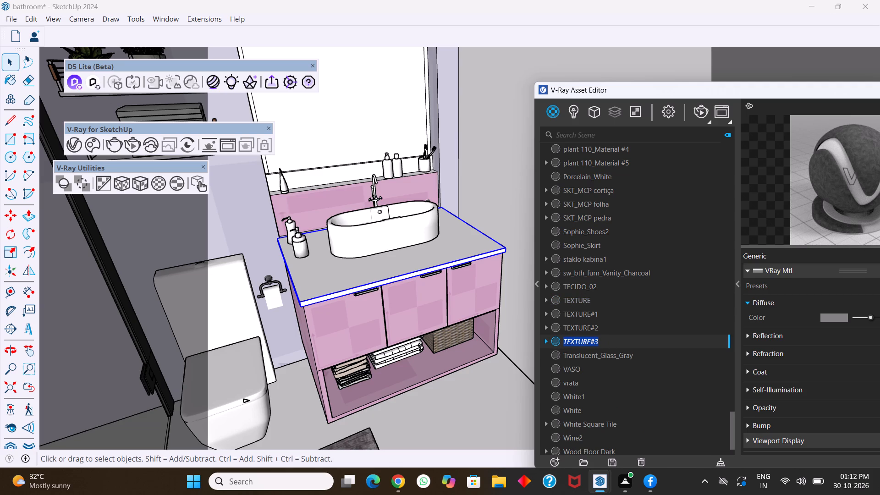
text(TILE)
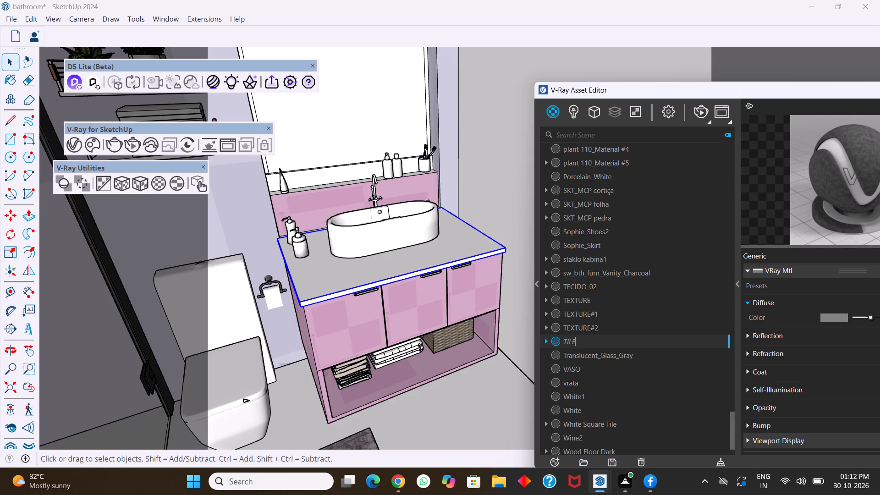
key(Return)
Apply the TILE material to the selected vanity countertop and give it a fitted tri-planar projection.
right_click(583, 339)
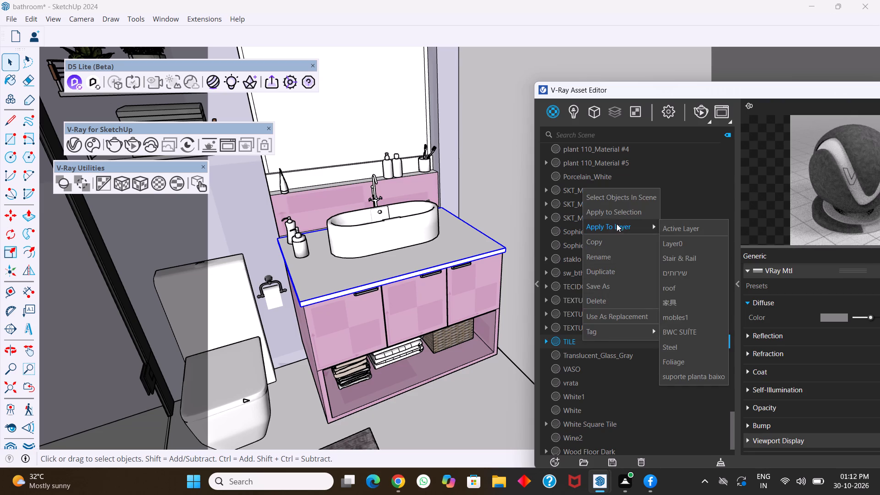
click(618, 214)
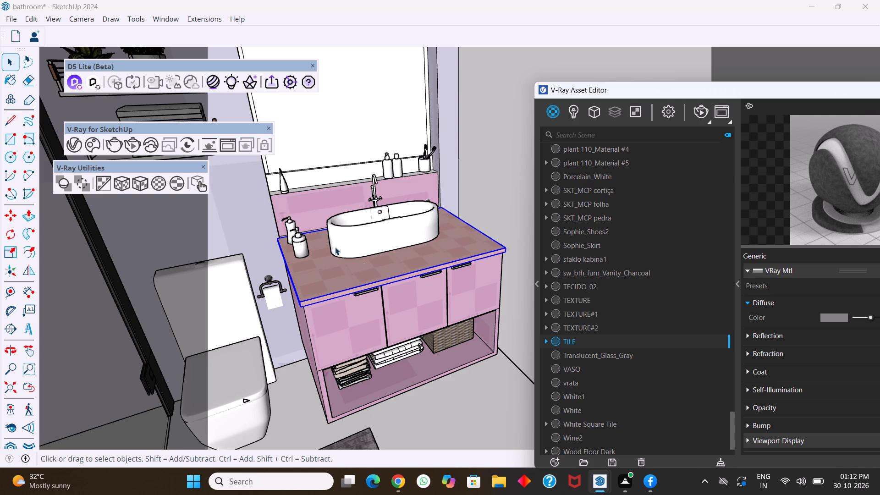
click(138, 187)
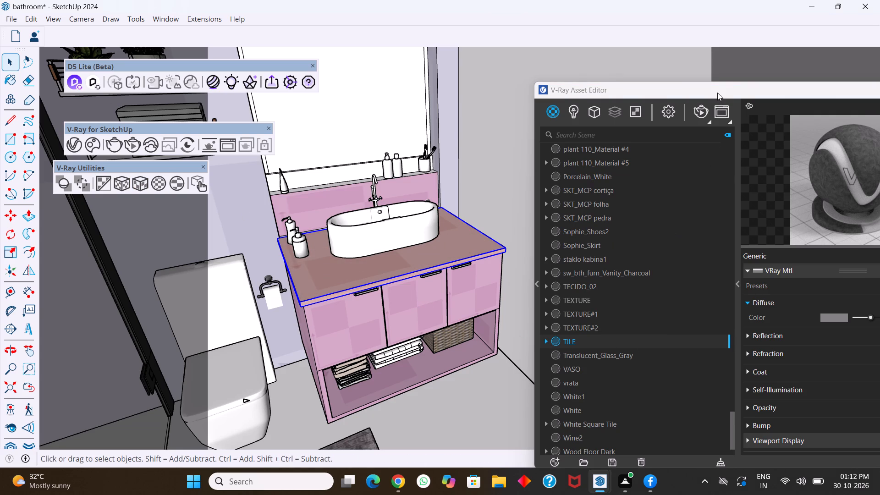
Replace the TILE material's diffuse bitmap with the marble image download.jpg from the Downloads folder.
drag(717, 91, 606, 89)
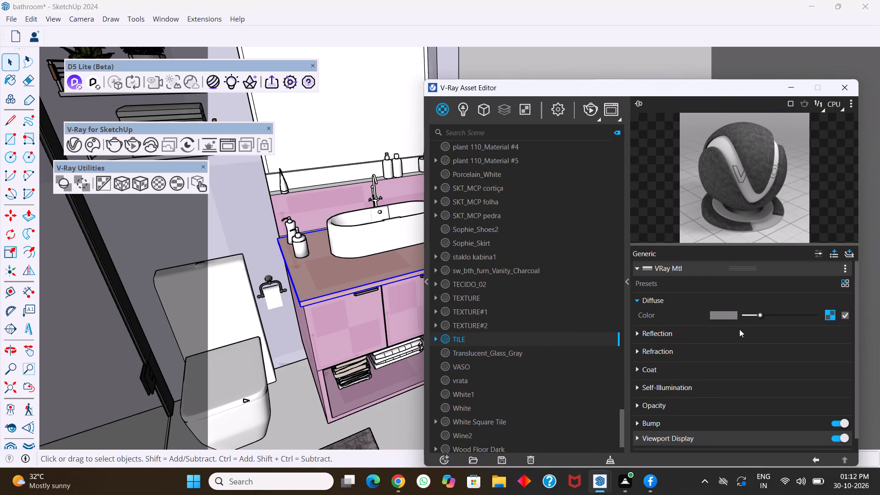
click(830, 312)
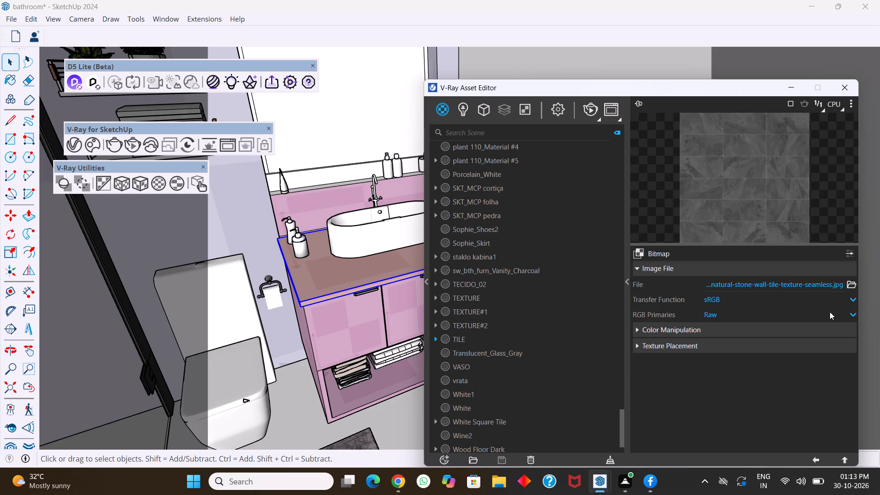
click(850, 284)
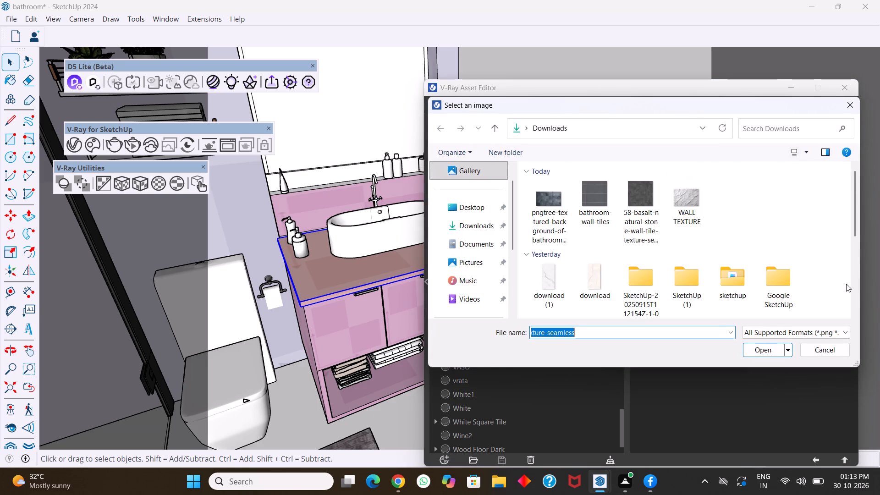
click(462, 224)
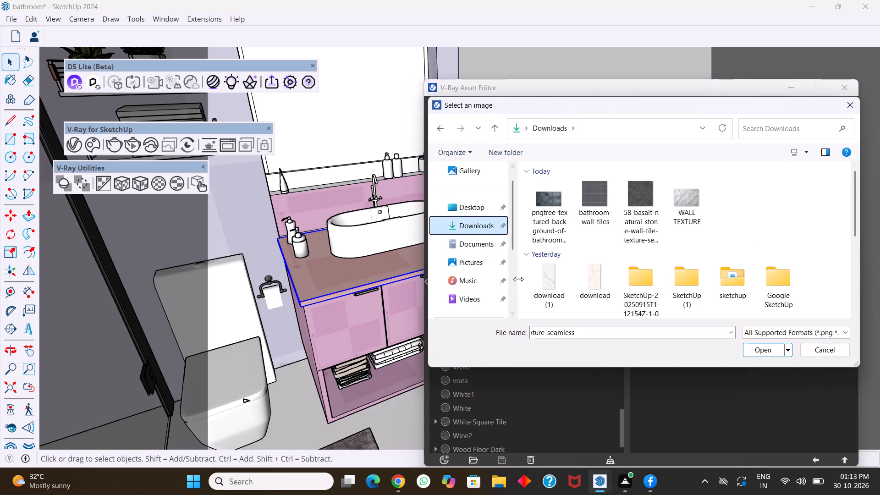
click(588, 276)
click(764, 348)
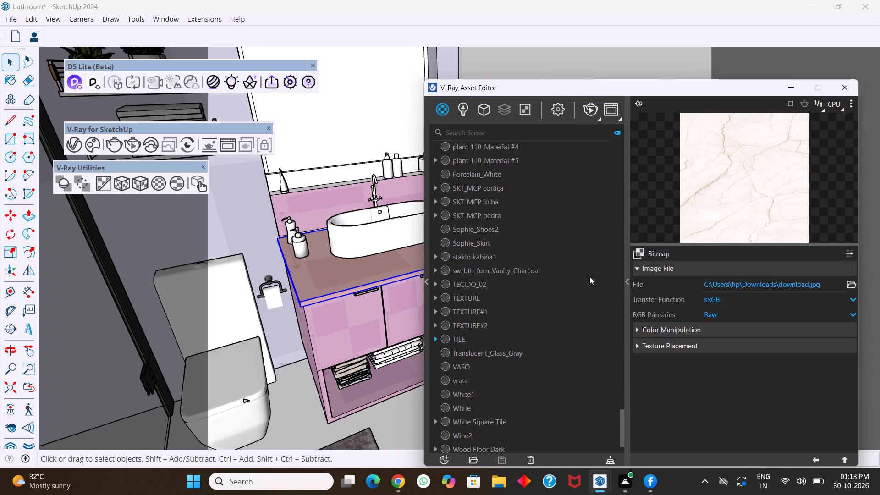
Reapply the TILE material with its marble bitmap to the selected vanity countertop.
right_click(490, 339)
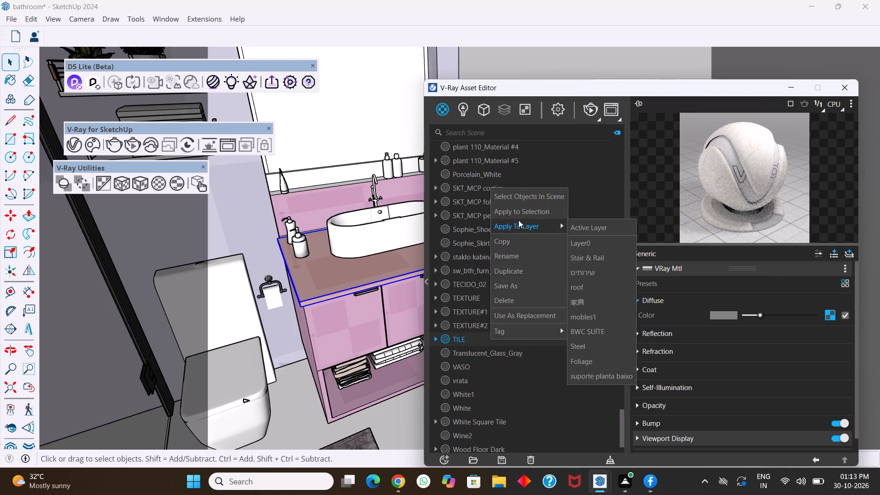
click(519, 210)
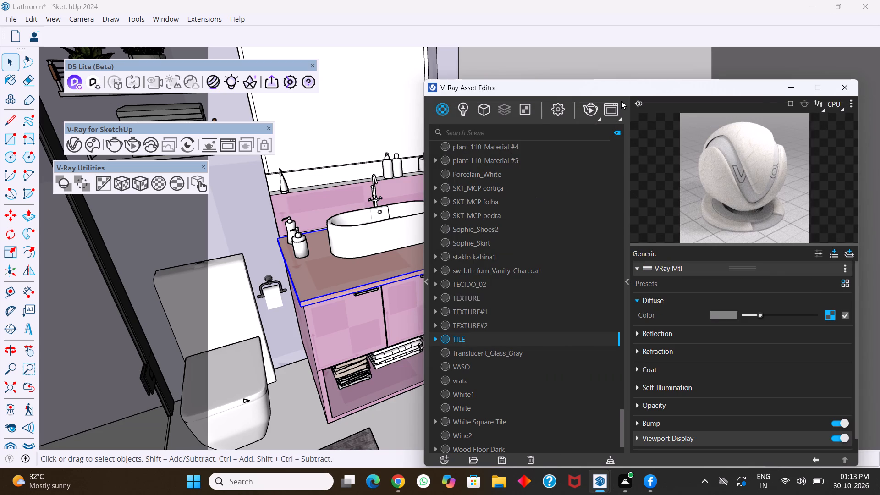
drag(625, 90, 710, 94)
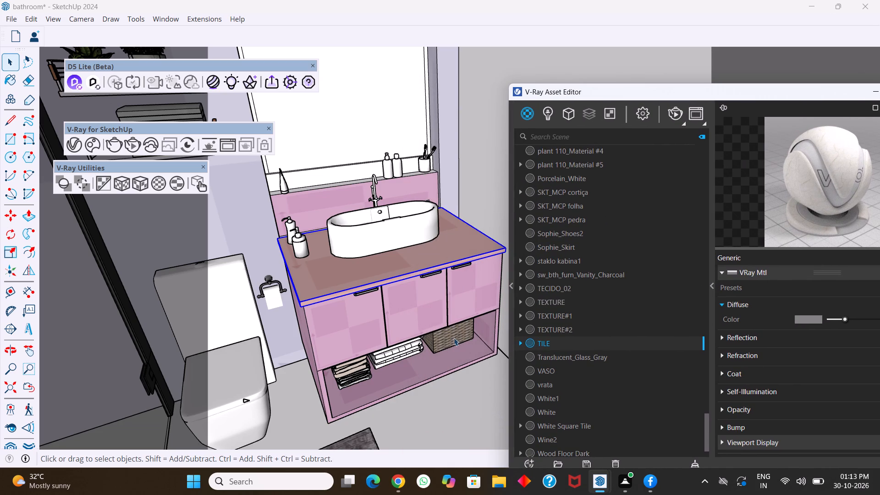
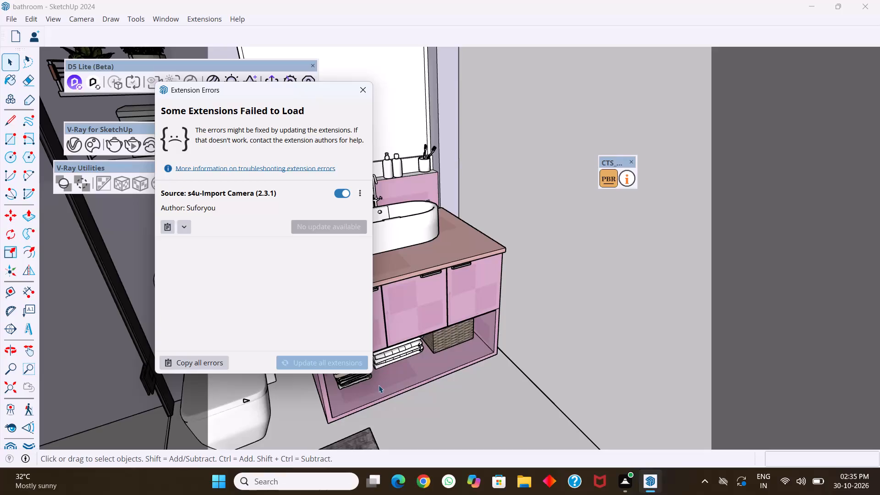
Dismiss the extension errors report and open the V-Ray Asset Editor.
click(364, 88)
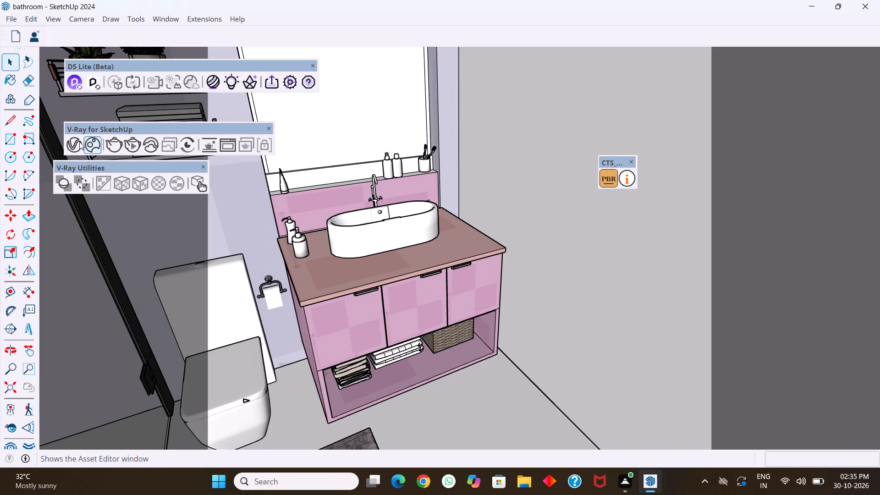
click(75, 142)
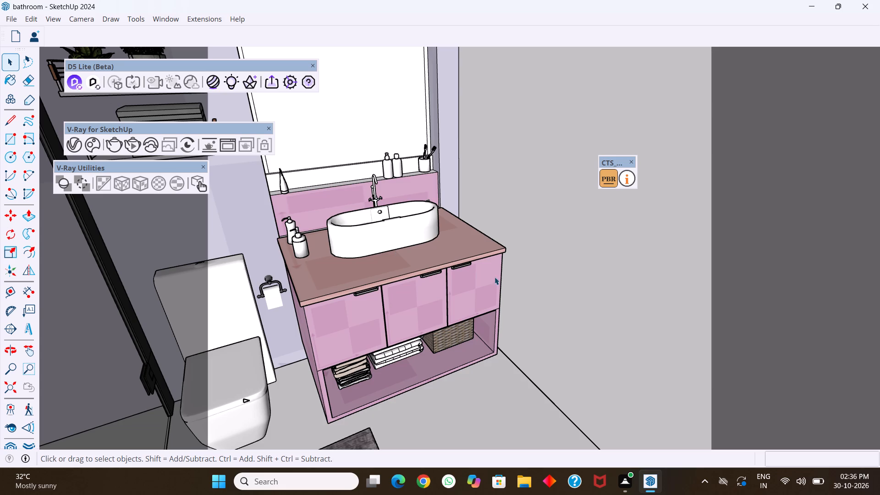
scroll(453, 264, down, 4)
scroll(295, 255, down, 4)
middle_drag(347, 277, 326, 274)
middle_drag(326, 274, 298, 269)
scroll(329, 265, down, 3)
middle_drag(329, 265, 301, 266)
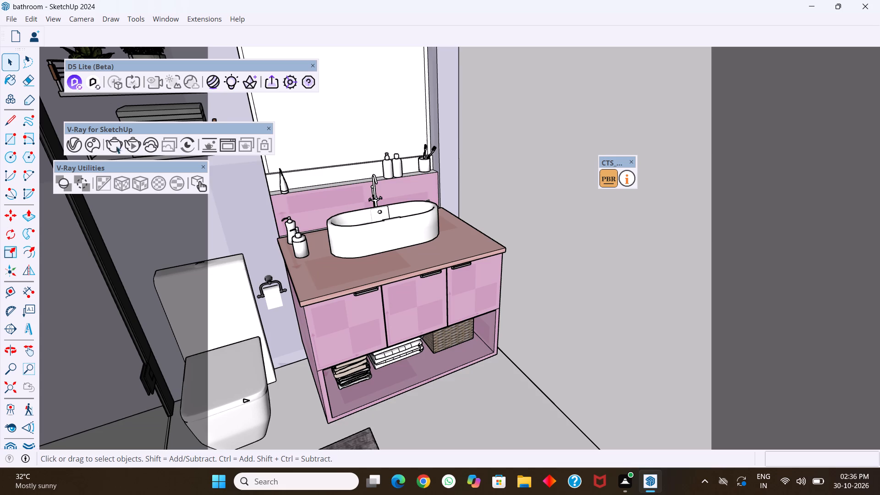
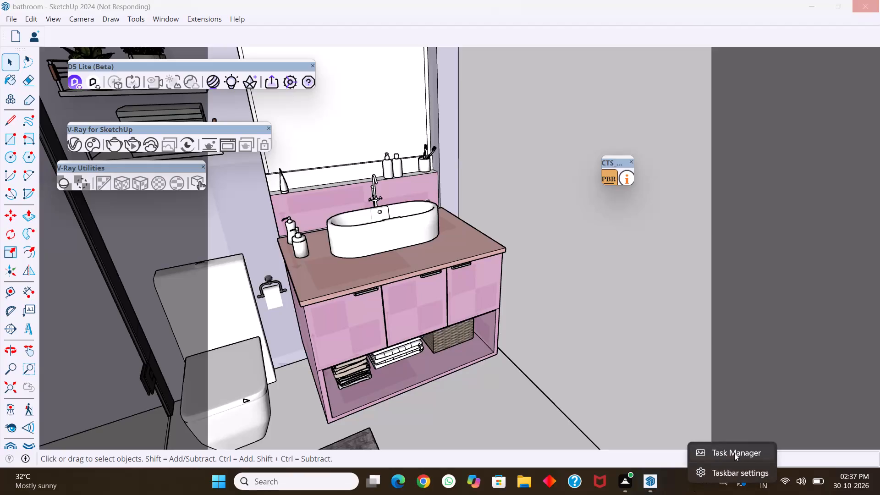
Open Task Manager to deal with the unresponsive SketchUp session.
click(734, 453)
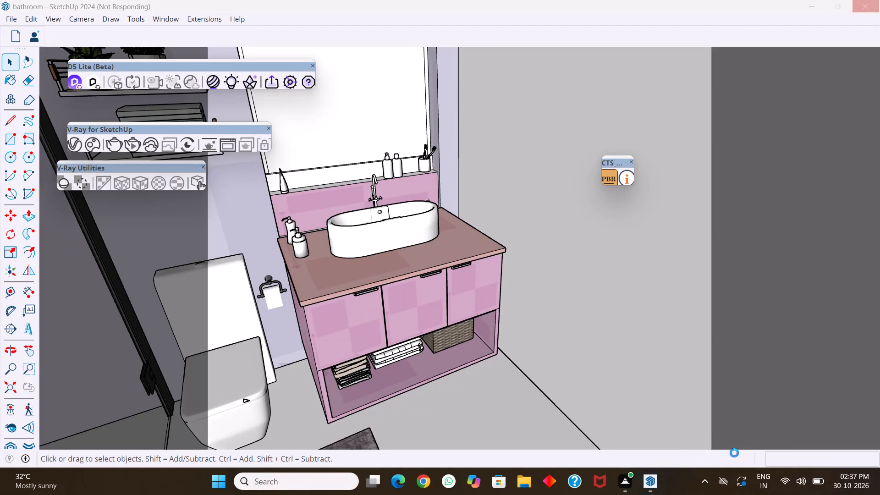
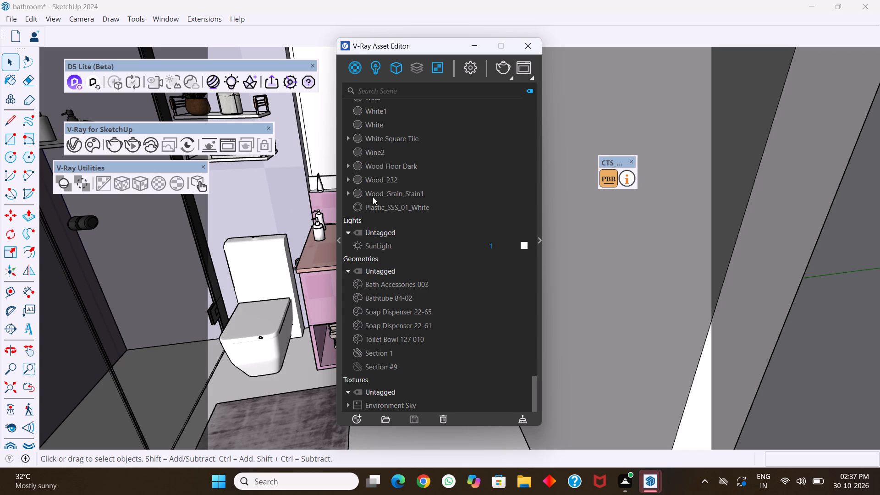
Select the large mirror face in the wall recess above the vanity, inside its group.
drag(418, 44, 515, 52)
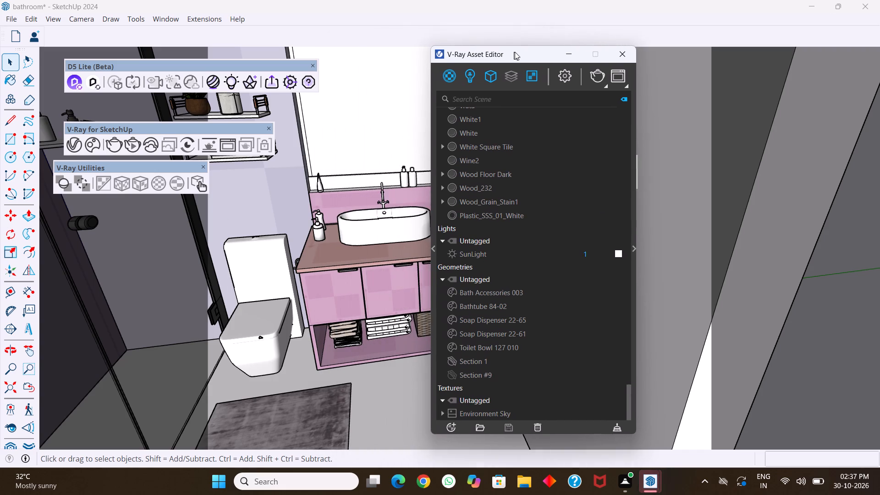
drag(515, 52, 588, 52)
middle_drag(426, 163, 415, 115)
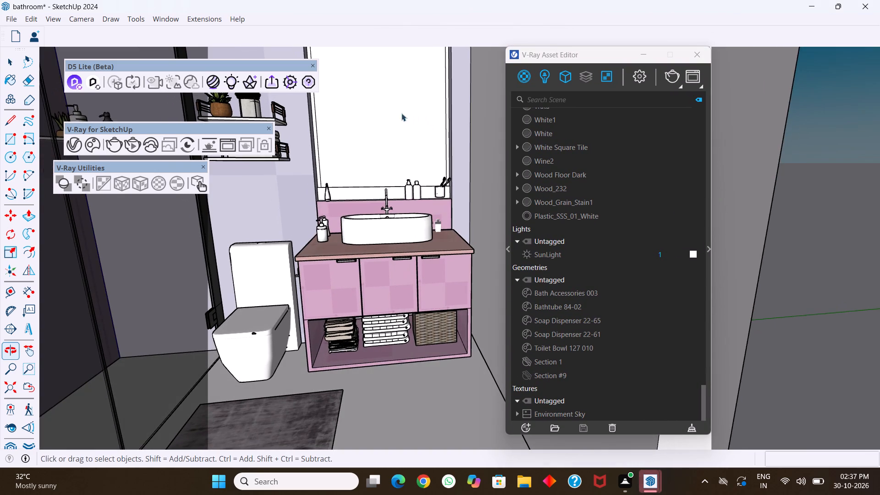
click(392, 114)
double_click(392, 114)
click(383, 115)
double_click(381, 115)
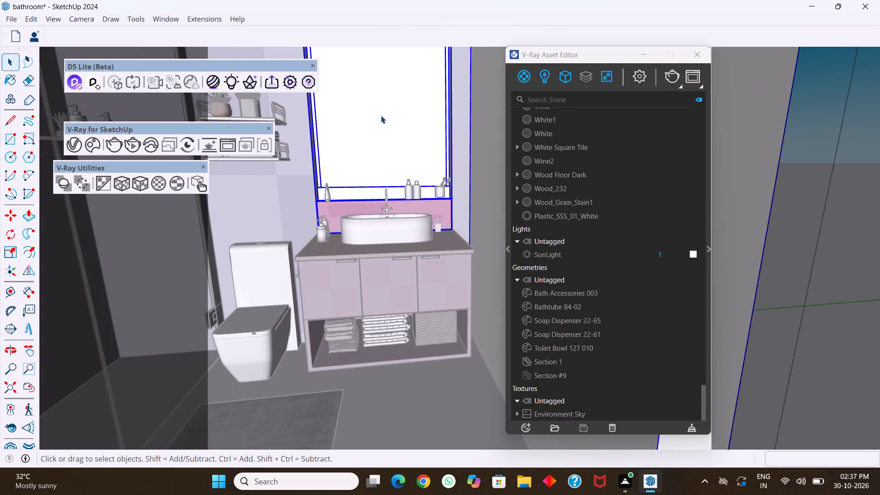
click(374, 117)
scroll(396, 114, down, 1)
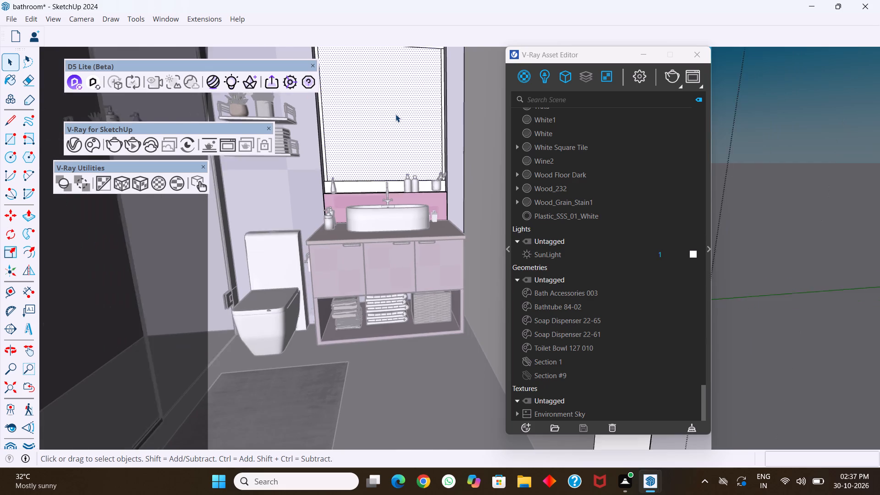
scroll(396, 114, down, 2)
scroll(396, 114, up, 1)
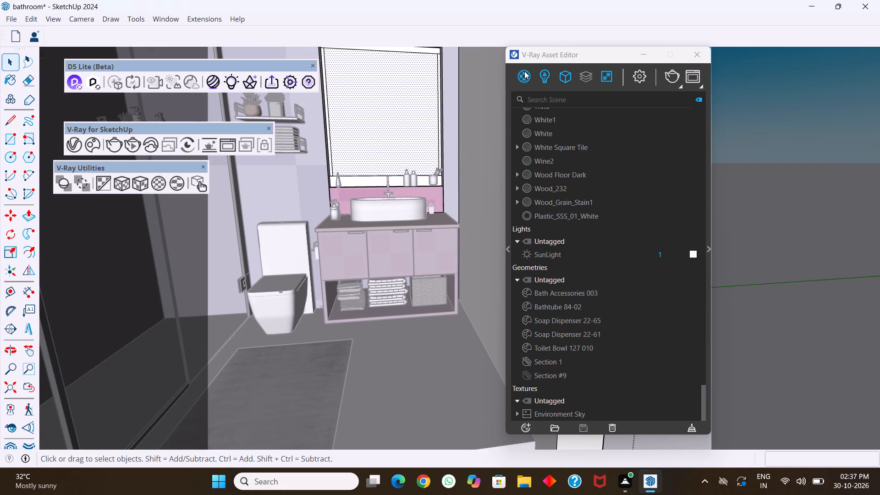
Create a new Generic V-Ray material and rename it mirror.
right_click(524, 78)
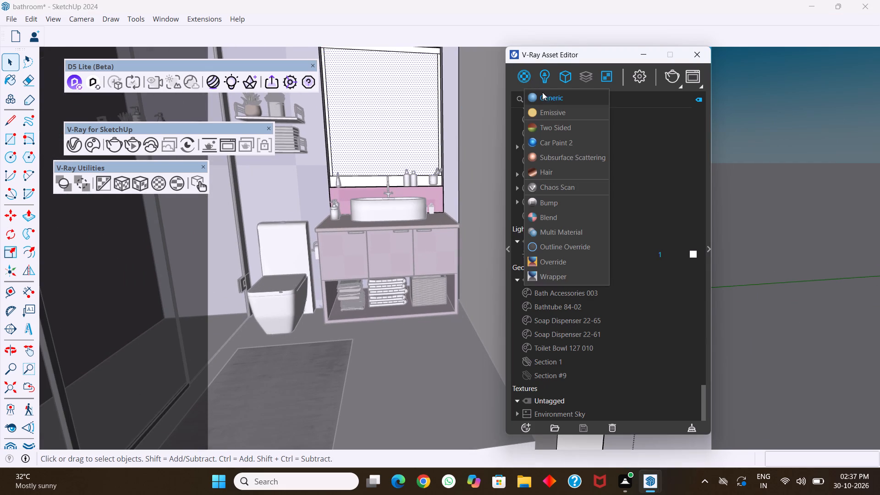
click(555, 97)
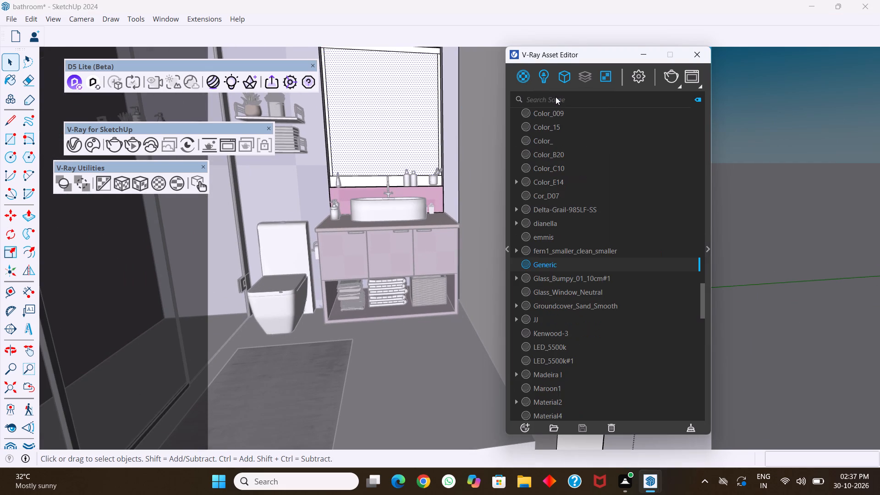
triple_click(564, 265)
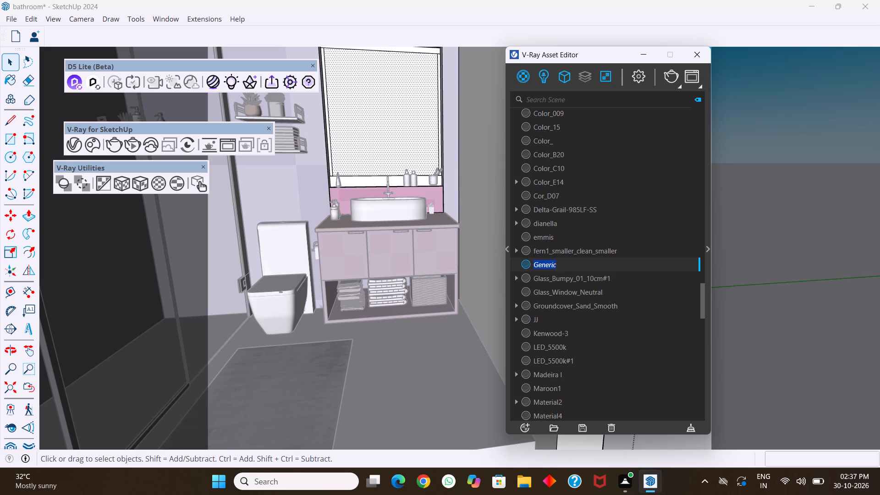
text(mi)
text(rro)
key(r)
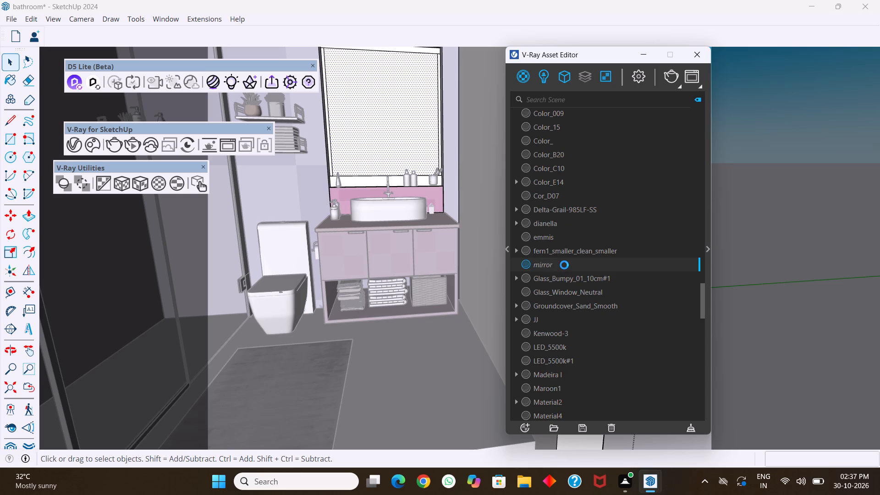
key(Return)
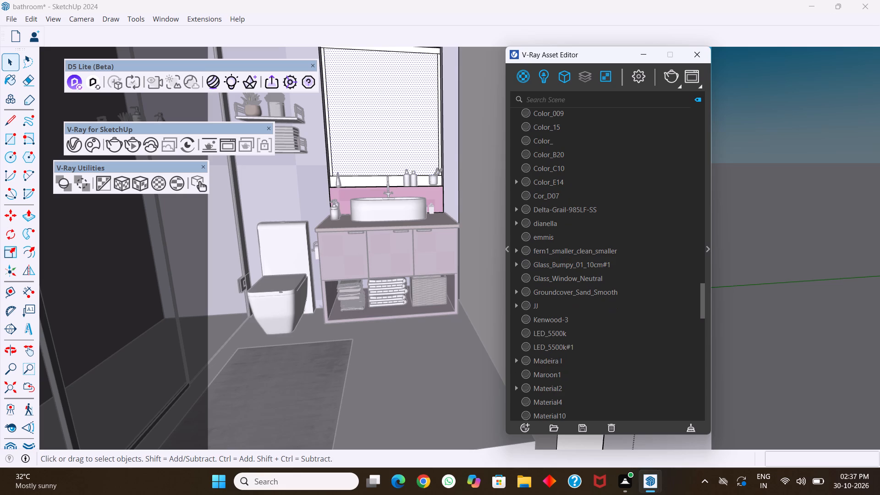
Apply the mirror material to the selected face with cubic projection scaled to the object's bounding box.
right_click(564, 265)
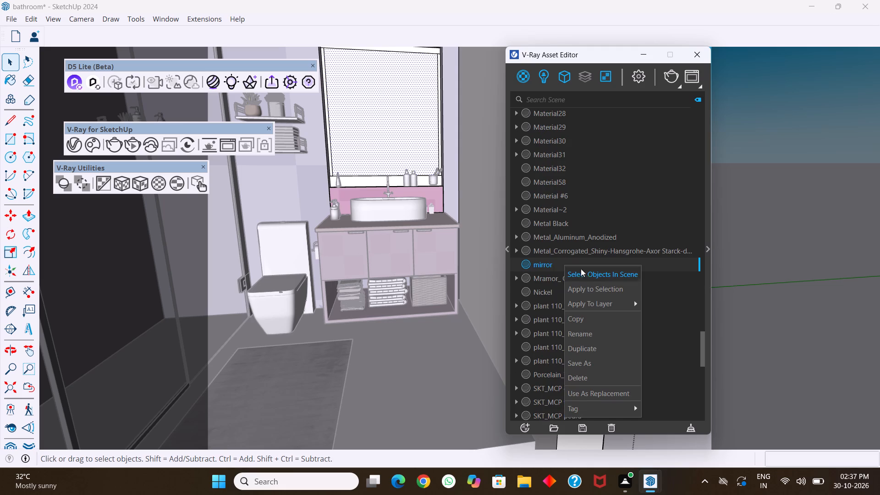
click(591, 283)
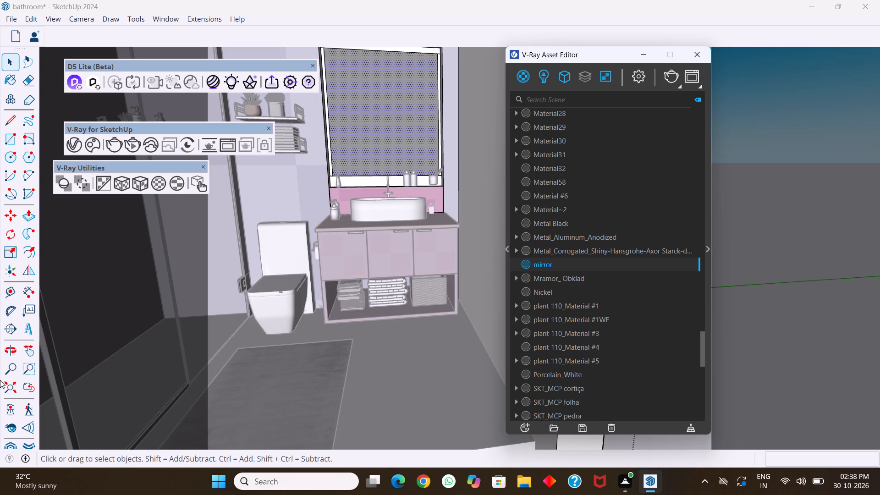
right_click(596, 267)
click(615, 288)
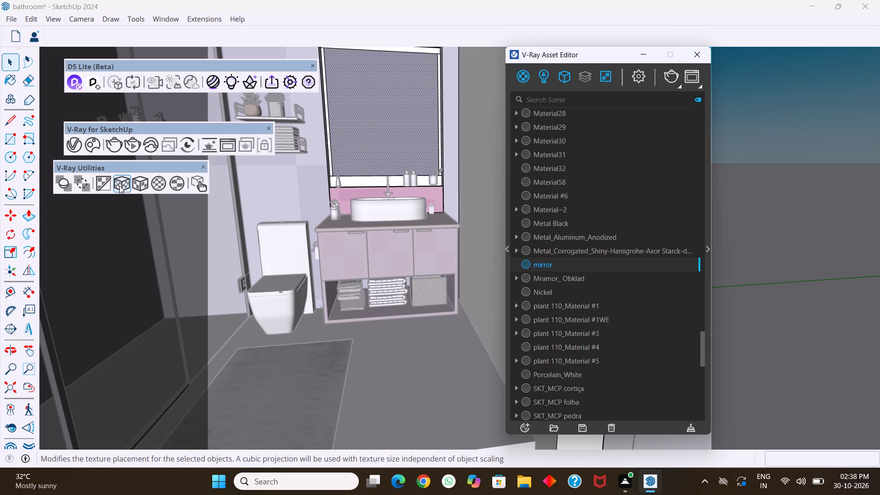
click(136, 184)
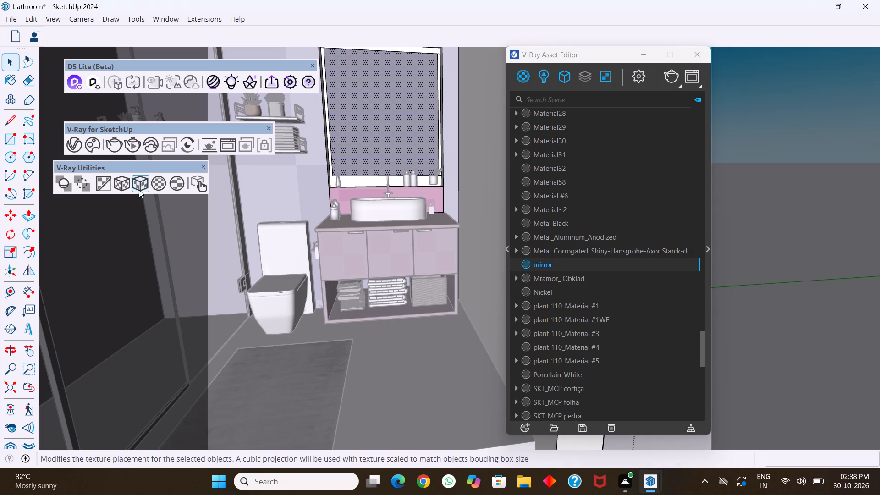
click(141, 184)
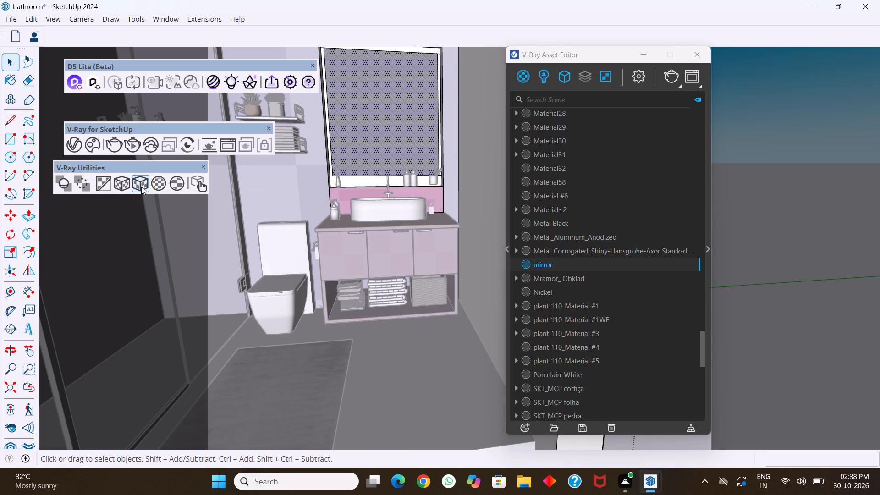
Set the mirror material's reflection color to white and enable its reflection IOR at about 4.01.
click(709, 251)
drag(644, 55, 552, 48)
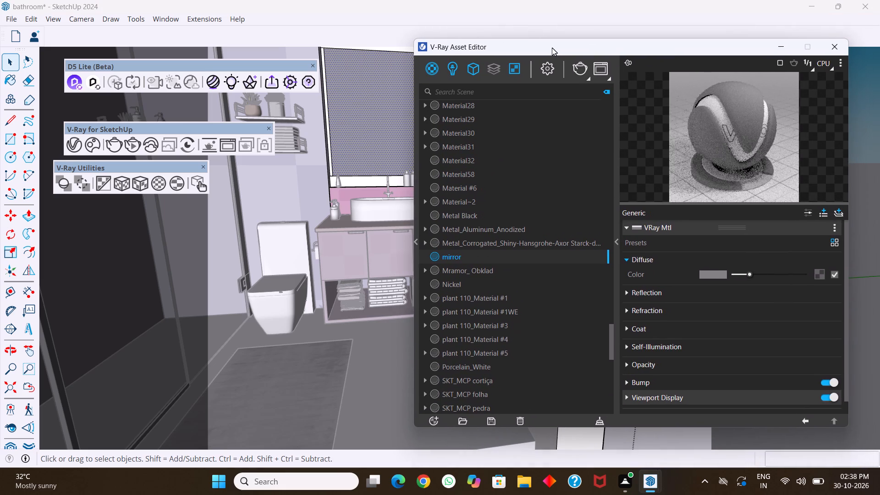
drag(552, 48, 549, 47)
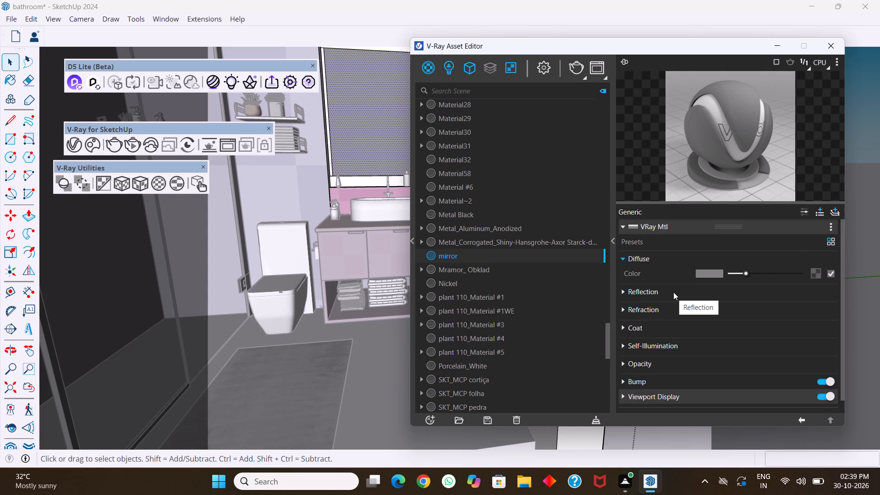
click(650, 292)
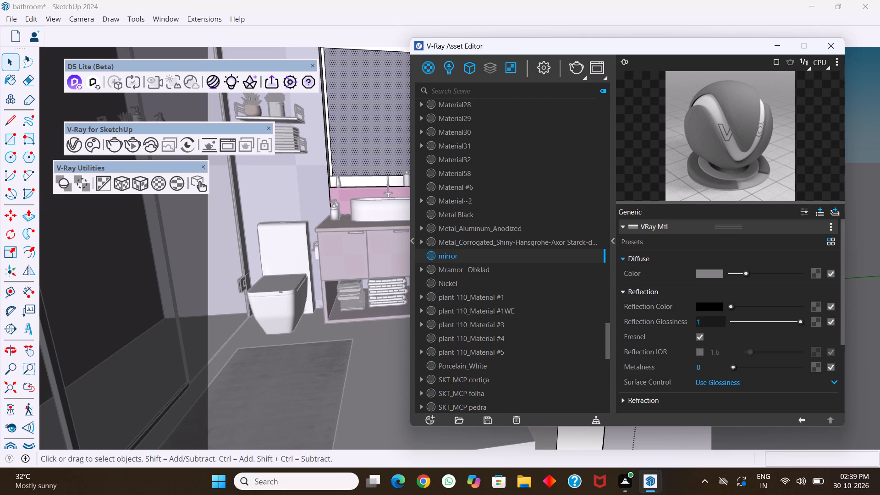
drag(732, 306, 804, 317)
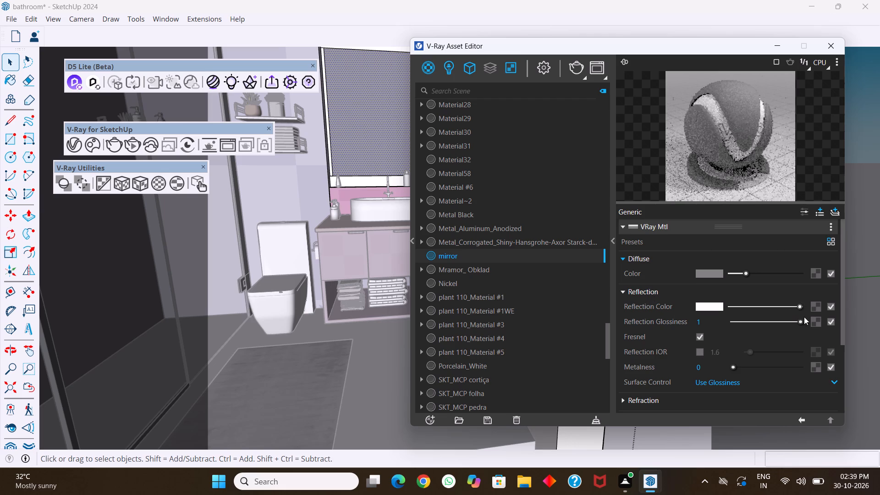
drag(804, 317, 812, 317)
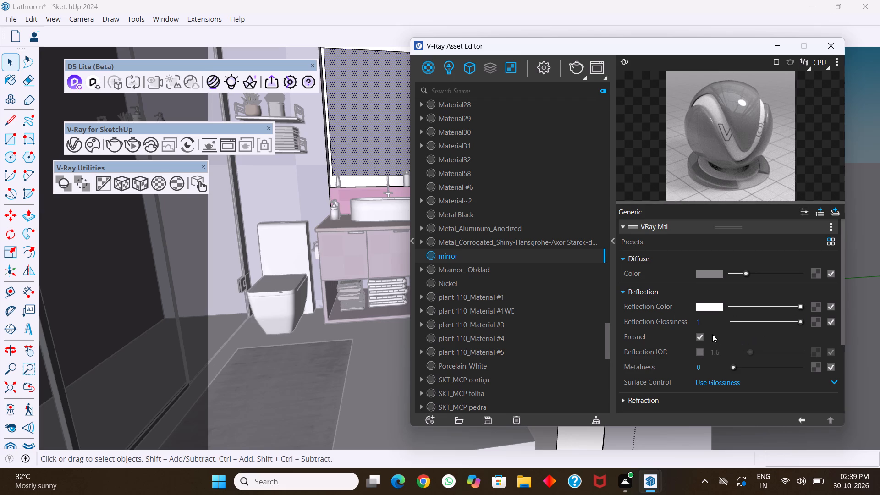
click(749, 352)
drag(752, 351, 763, 349)
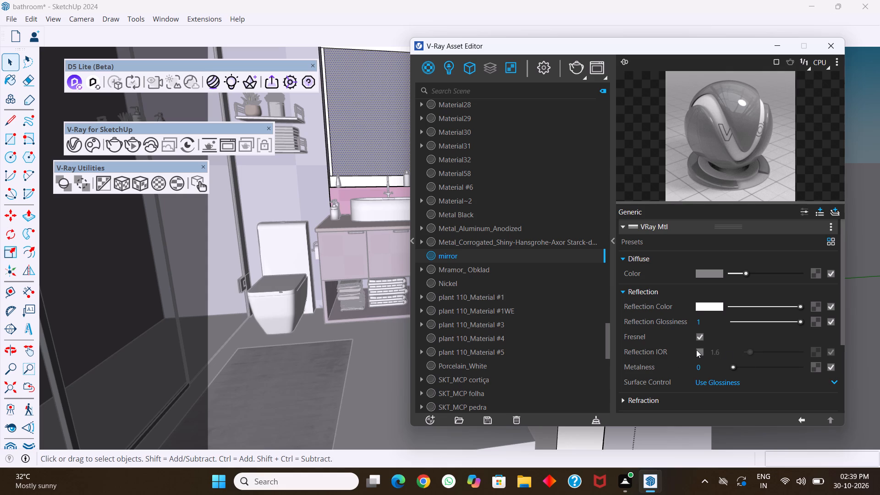
click(700, 350)
drag(750, 354, 755, 353)
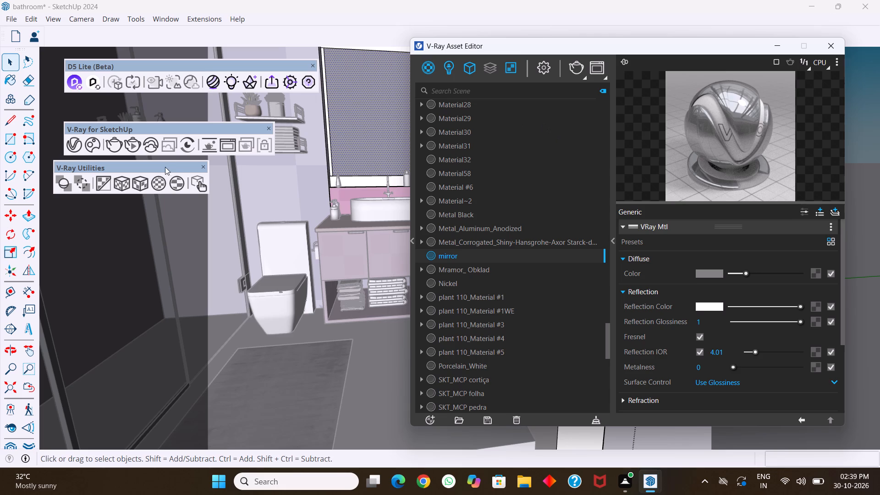
Reapply the cubic projection scaled to the bounding box to the selected mirror face.
click(139, 186)
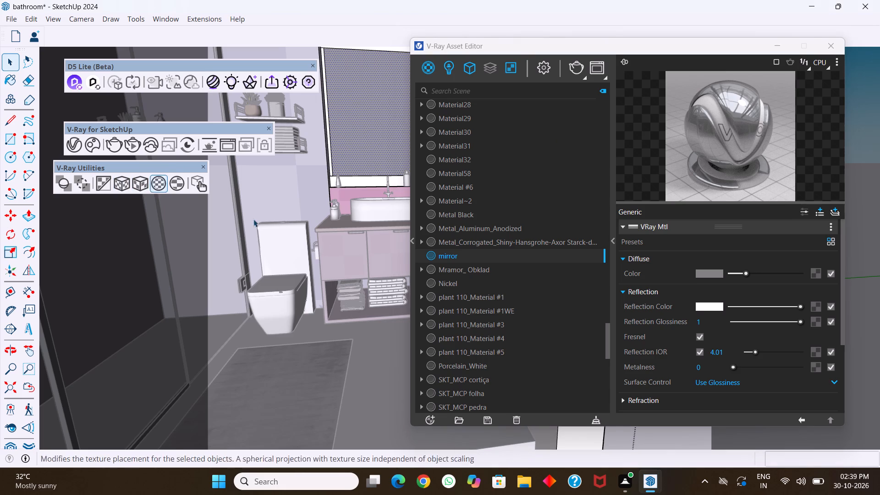
Start a V-Ray render of the current bathroom view.
click(577, 70)
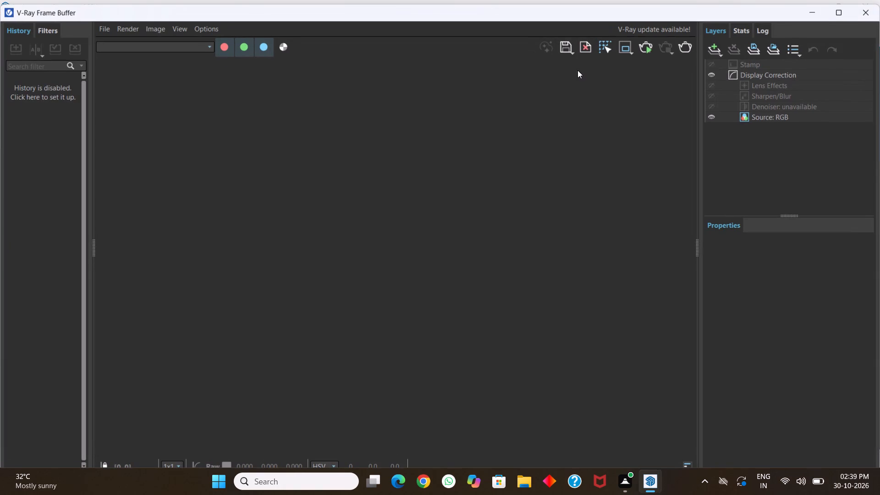
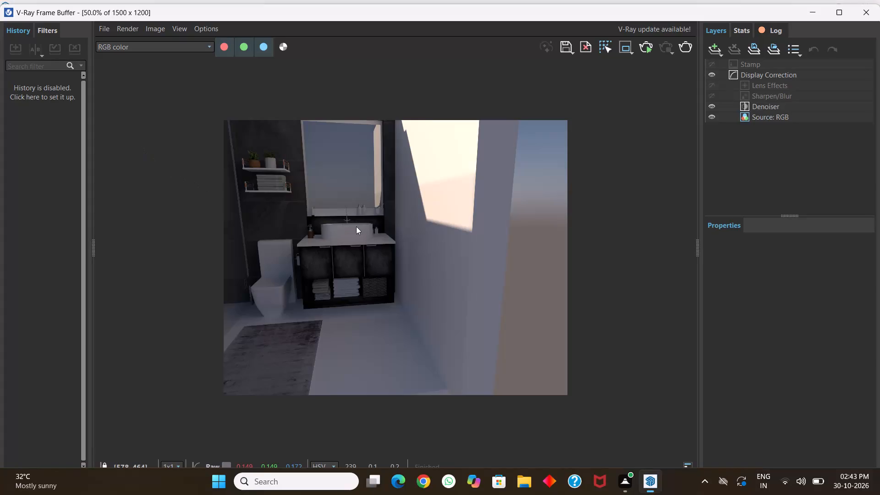
Restore, narrow and move the V-Ray Frame Buffer so the SketchUp model is visible beside the rendered image.
middle_drag(379, 204, 362, 204)
middle_drag(362, 204, 357, 203)
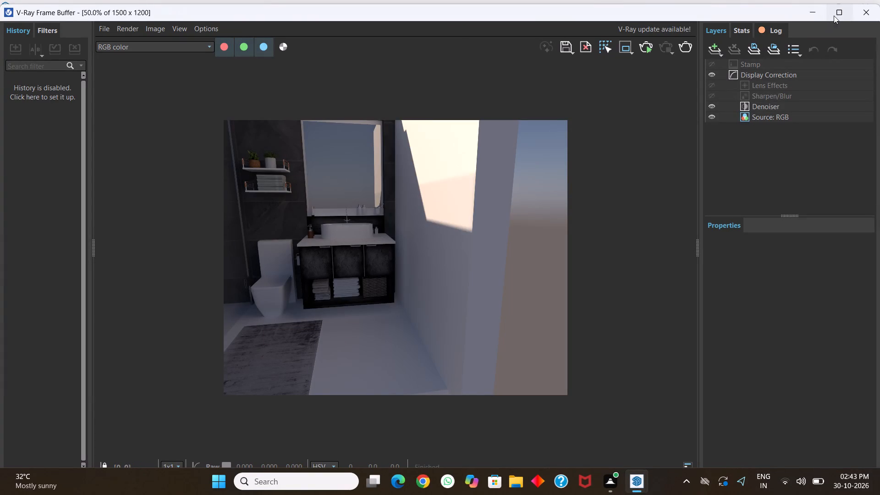
click(838, 13)
drag(502, 7, 453, 66)
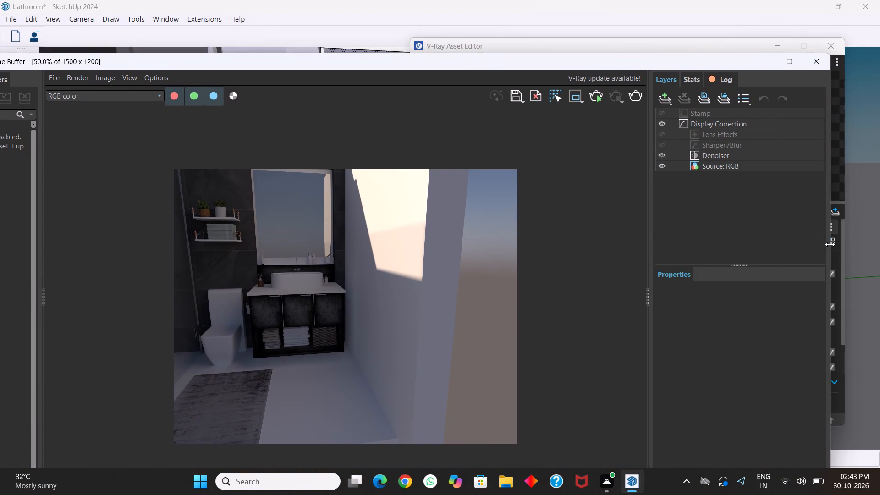
drag(830, 244, 586, 287)
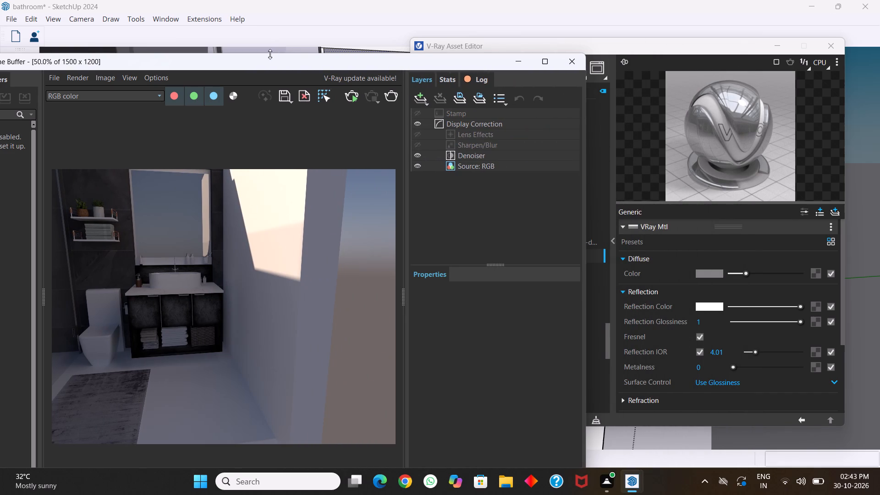
drag(262, 66, 566, 138)
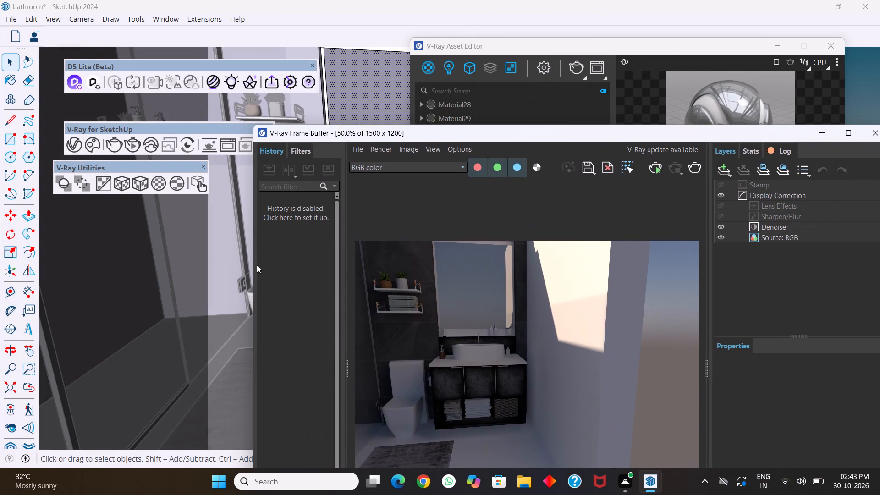
drag(252, 266, 271, 264)
Start a V-Ray interactive render of the bathroom from a pulled-back view.
scroll(242, 273, down, 1)
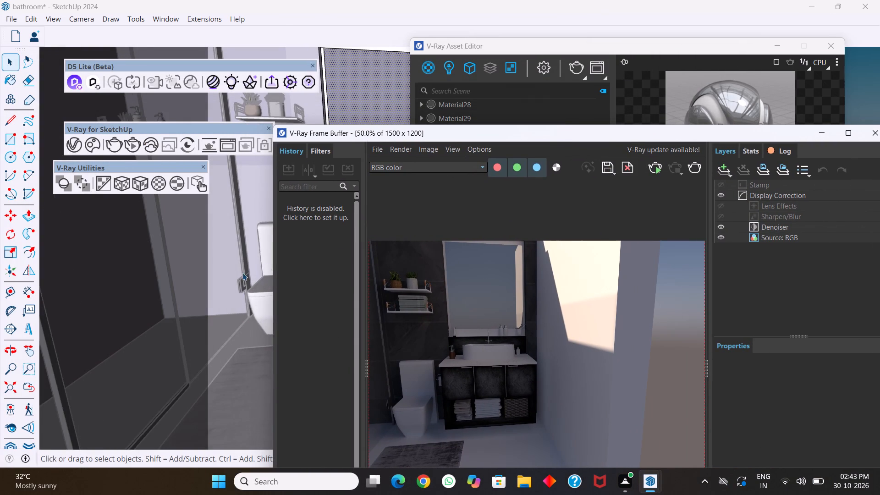
scroll(242, 273, down, 2)
middle_drag(242, 273, 266, 277)
scroll(234, 277, down, 5)
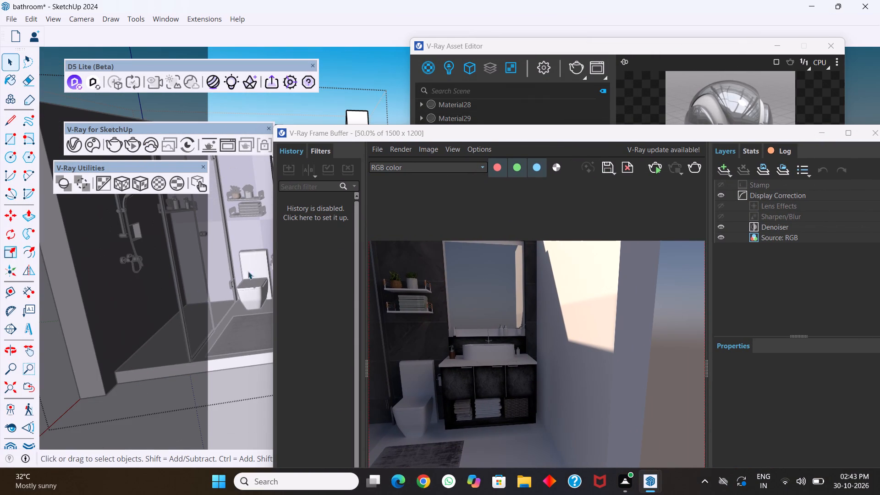
click(654, 168)
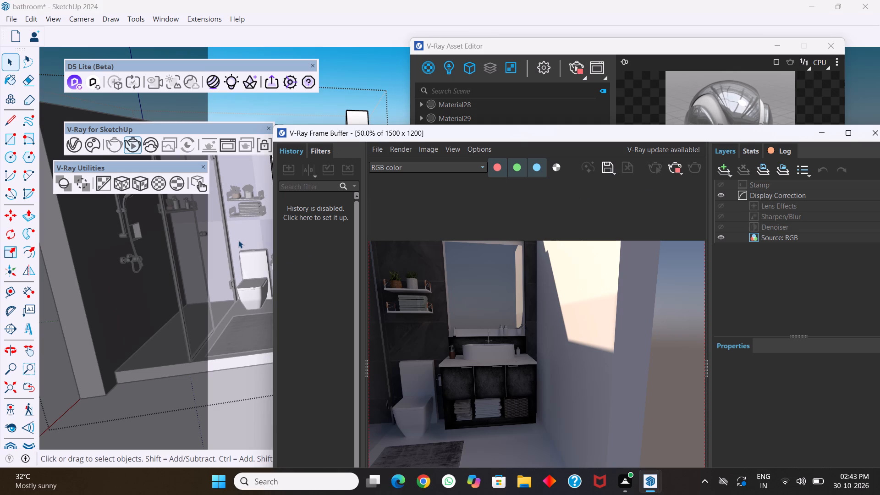
Frame the whole bathroom from its open side in the interactive render, including the shower, toilet, vanity and mirror.
scroll(234, 257, down, 1)
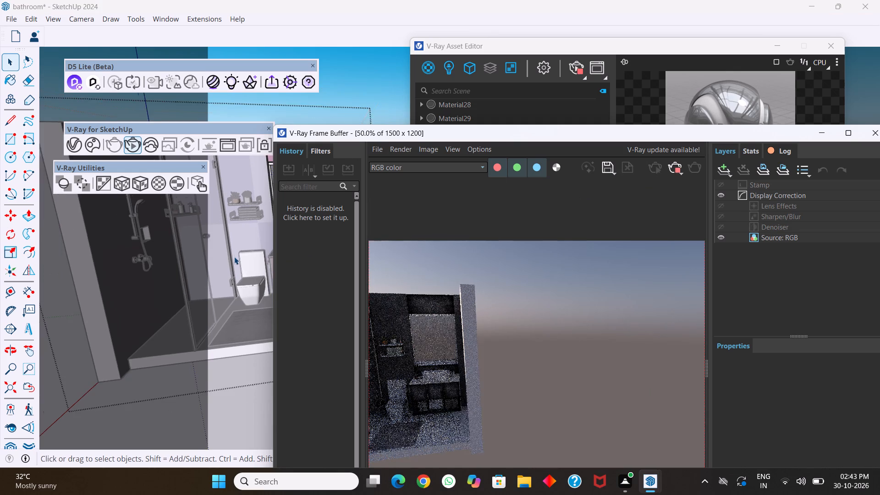
scroll(234, 257, down, 1)
middle_drag(234, 257, 303, 263)
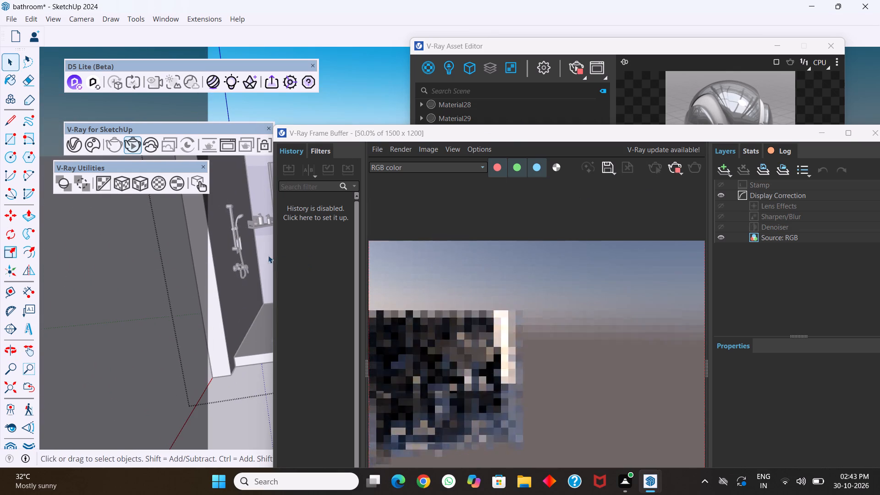
shift+middle_drag(241, 251, 279, 256)
scroll(247, 301, up, 2)
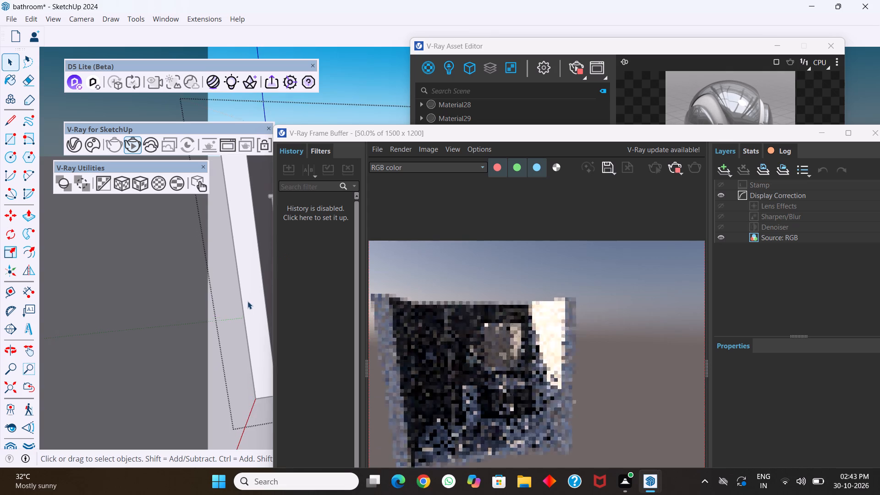
scroll(247, 301, up, 2)
shift+middle_drag(247, 304, 251, 278)
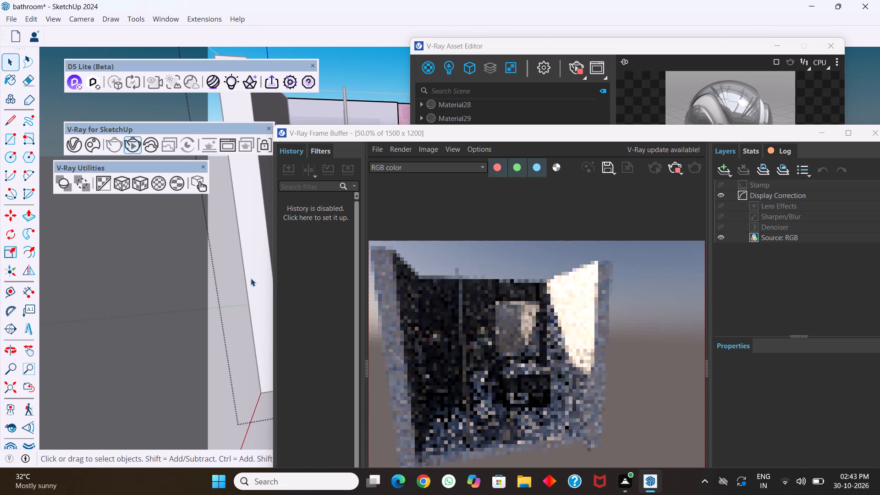
scroll(251, 278, up, 4)
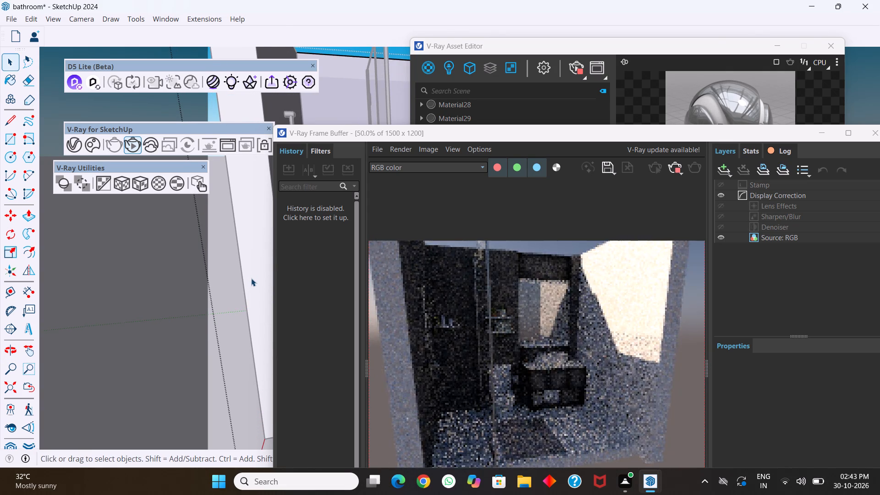
scroll(251, 278, up, 1)
middle_drag(251, 278, 231, 280)
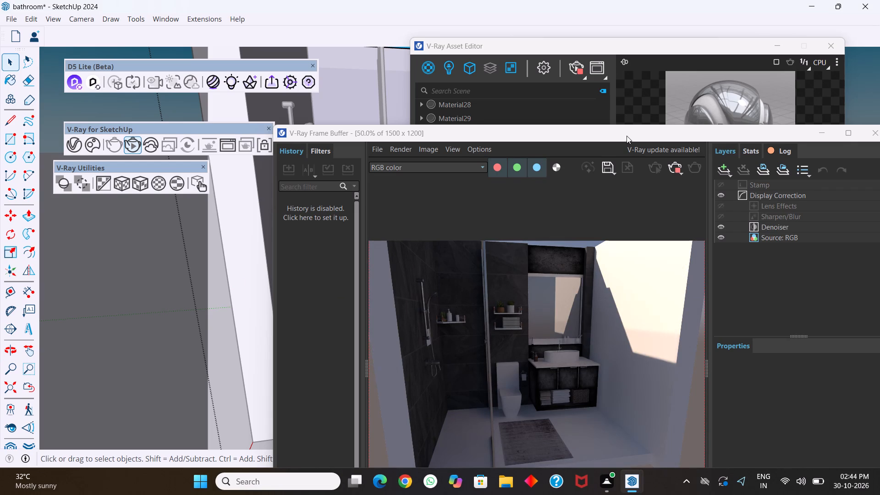
Turn the interactive render's view to face the mirror and vanity wall more squarely, with the full image in sight.
drag(627, 136, 640, 57)
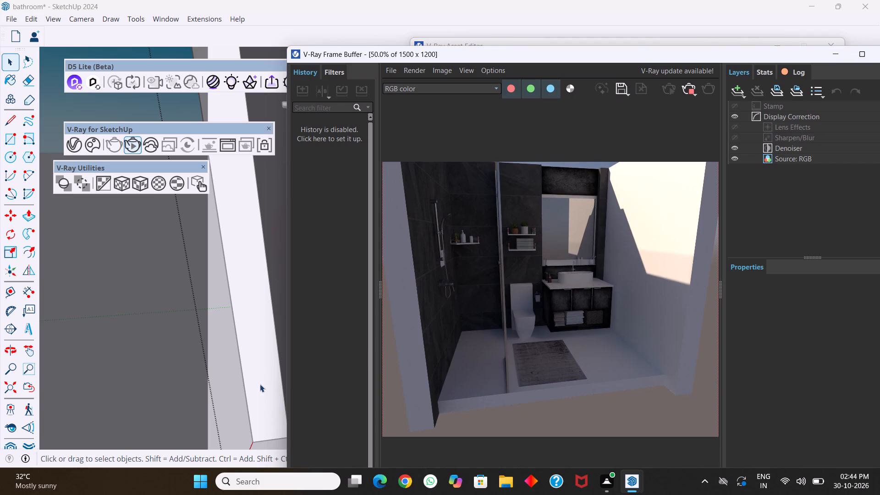
drag(278, 349, 262, 352)
middle_drag(262, 352, 235, 348)
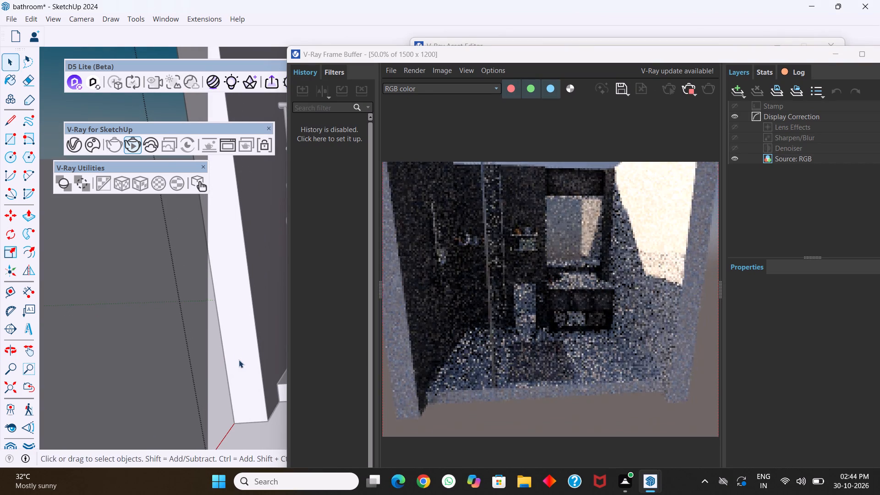
middle_drag(239, 360, 227, 359)
middle_drag(236, 361, 233, 361)
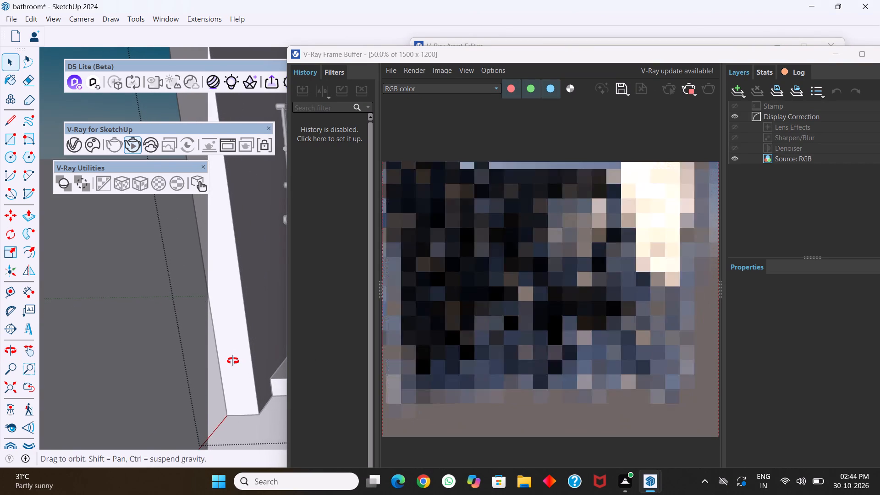
middle_drag(233, 361, 227, 360)
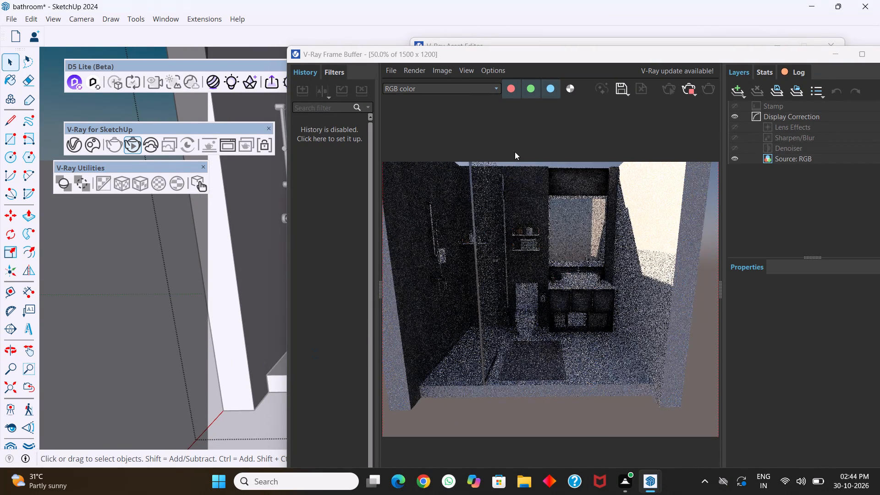
Reposition the V-Ray Frame Buffer and examine the mirror area in the refreshed bathroom render.
drag(596, 55, 594, 14)
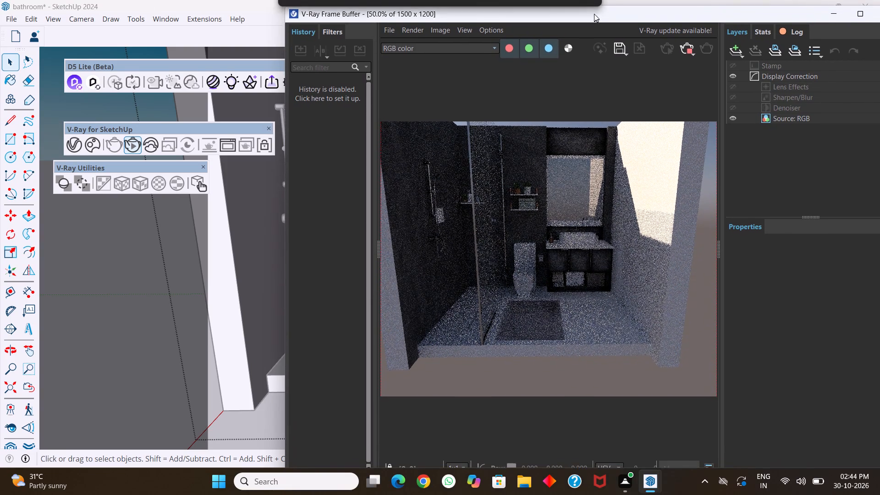
drag(594, 14, 594, 8)
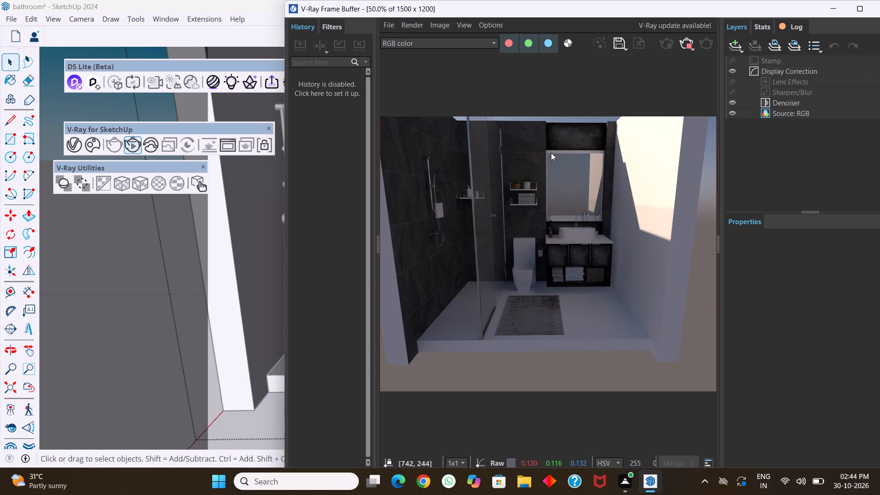
scroll(551, 152, up, 1)
scroll(551, 152, down, 1)
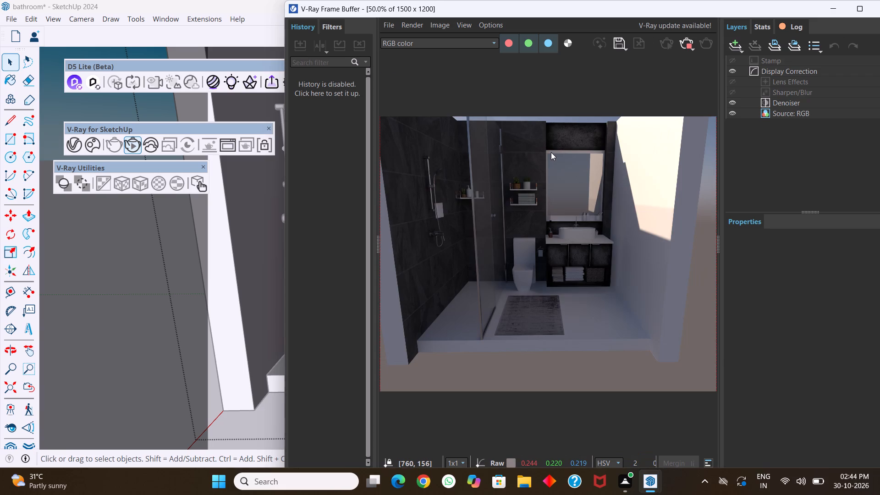
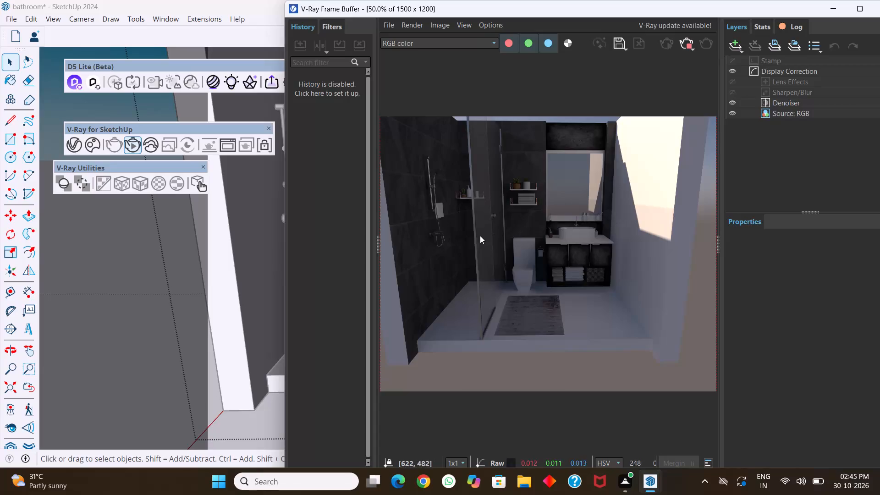
Bring the interactive render's view closer and turn it to an angled view of the shower, toilet, vanity and mirror.
scroll(257, 280, up, 1)
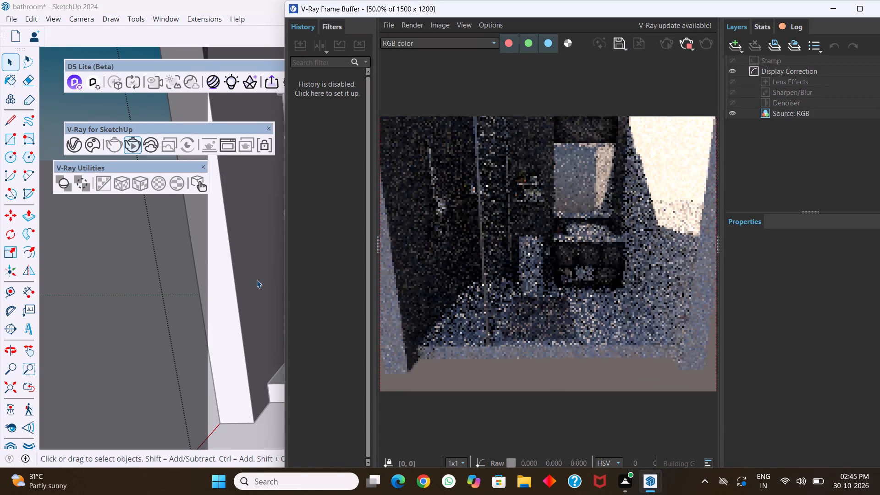
middle_drag(258, 301, 220, 301)
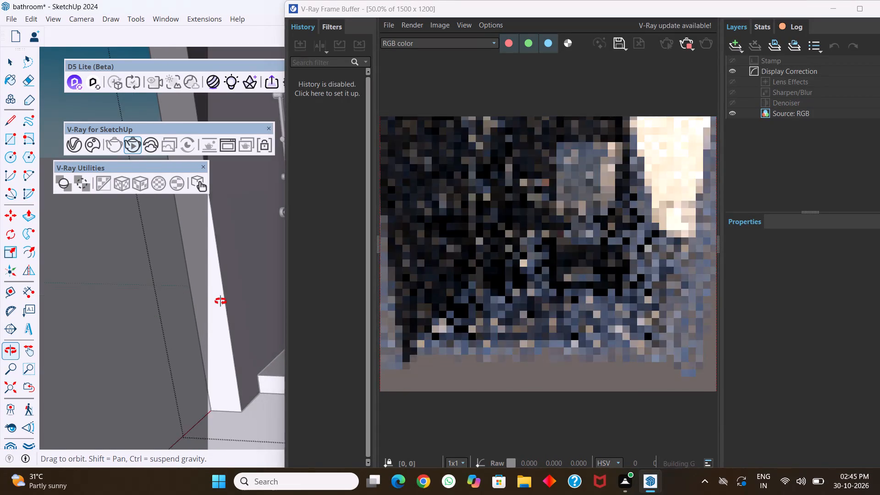
middle_drag(220, 301, 220, 301)
middle_drag(232, 306, 211, 308)
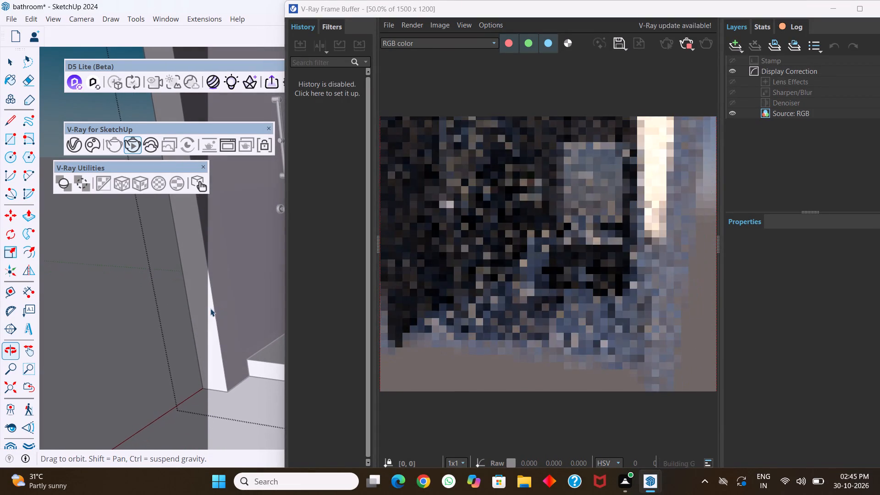
scroll(255, 235, up, 1)
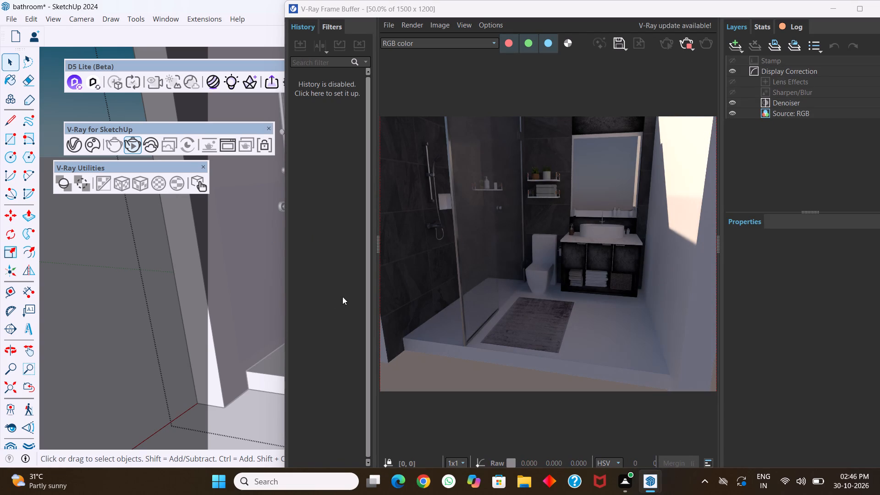
scroll(254, 207, up, 2)
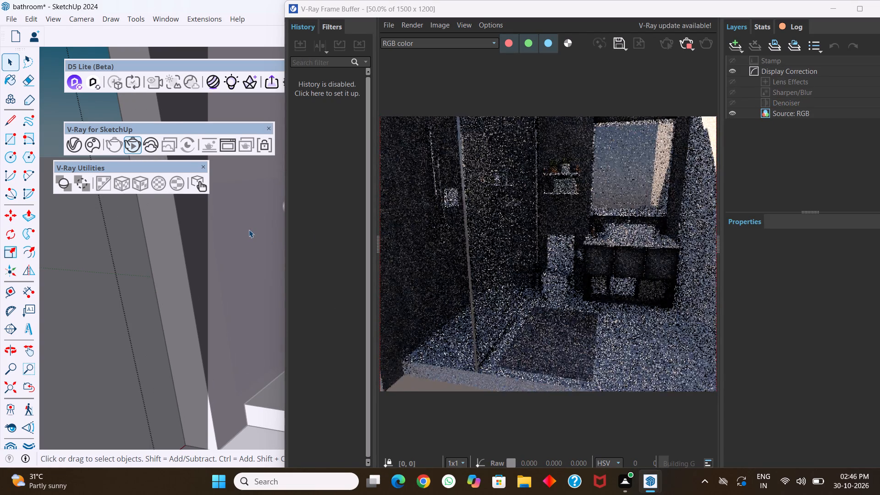
middle_drag(253, 250, 233, 253)
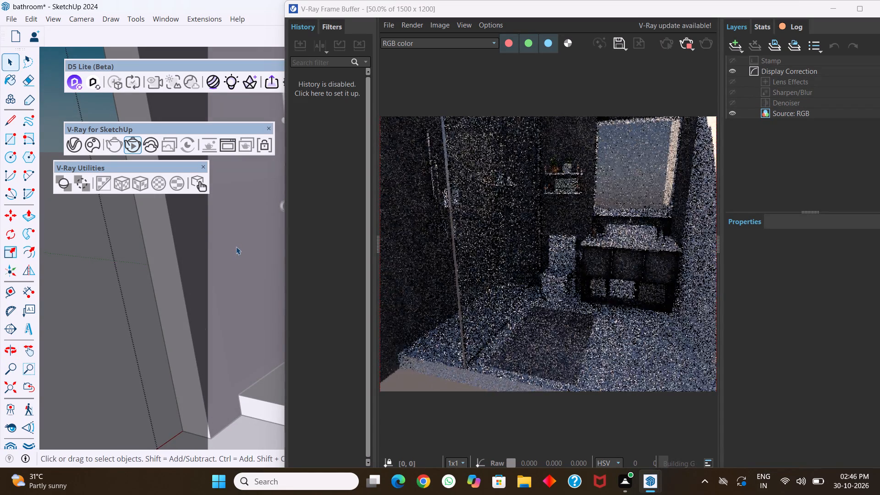
middle_click(236, 247)
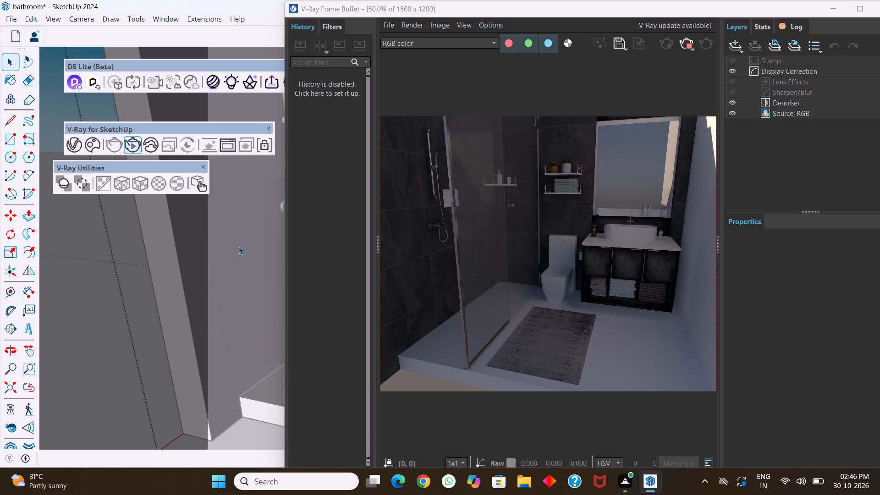
Examine the mirror, its shelf and the vanity basin up close in the rendered image.
middle_drag(649, 209, 616, 213)
scroll(622, 213, up, 4)
scroll(632, 212, down, 2)
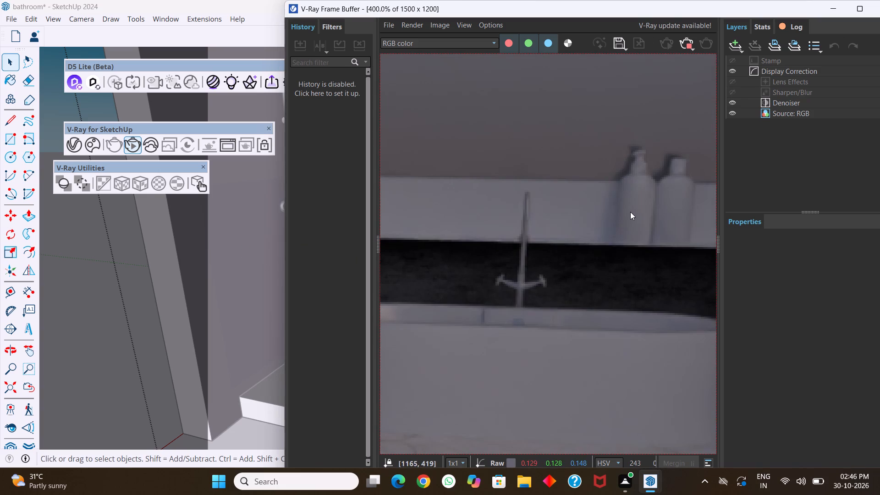
scroll(630, 212, down, 1)
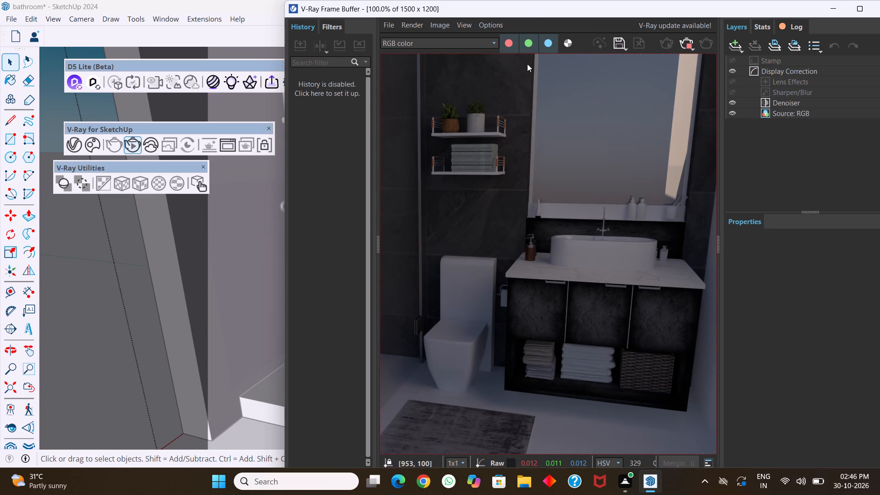
Close the V-Ray Frame Buffer and move the V-Ray Asset Editor aside to uncover the bathroom model.
drag(532, 10, 637, 170)
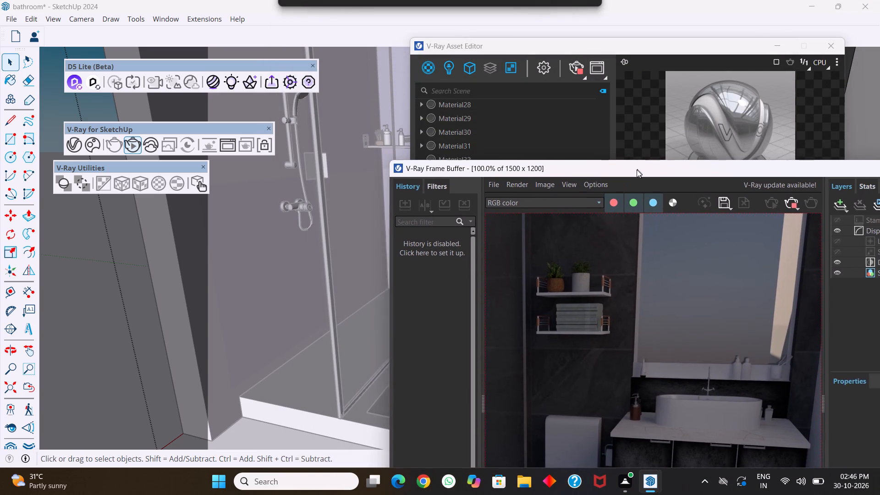
drag(637, 170, 577, 173)
drag(604, 177, 518, 186)
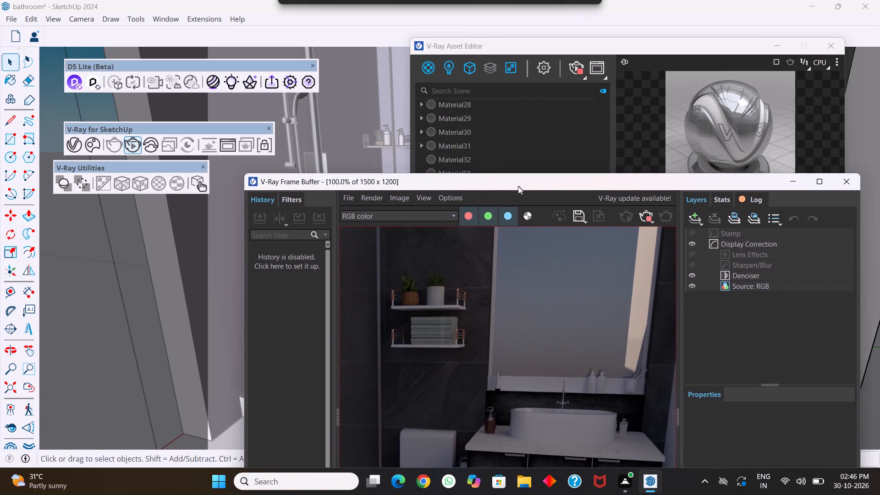
drag(518, 186, 412, 203)
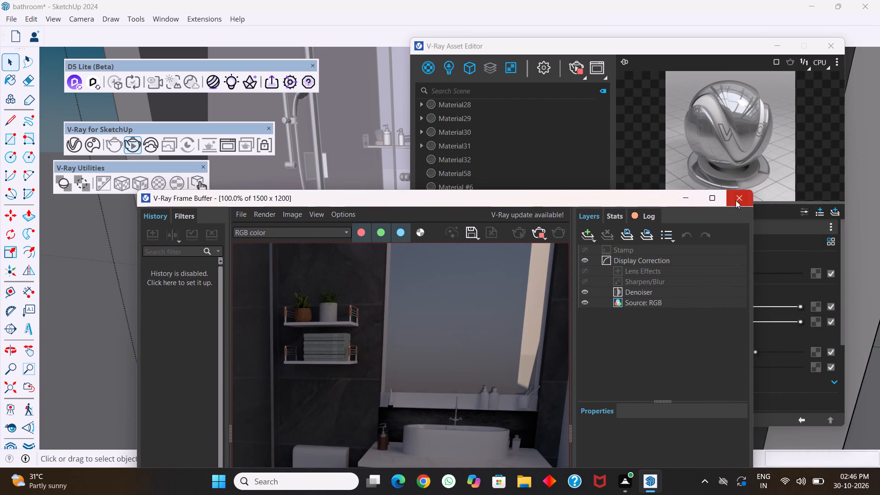
click(736, 200)
drag(613, 46, 649, 73)
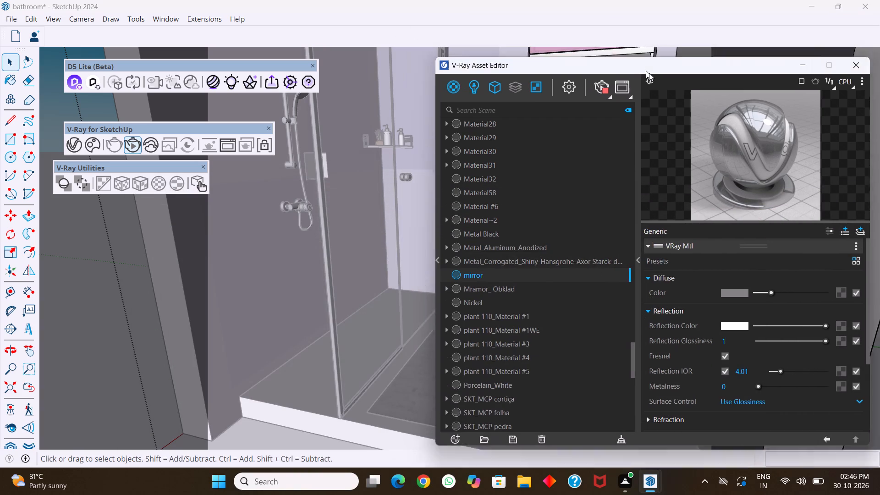
drag(649, 73, 794, 101)
Bring the mirror and vanity wall into close view in the bathroom model.
scroll(423, 288, down, 3)
middle_drag(426, 290, 442, 293)
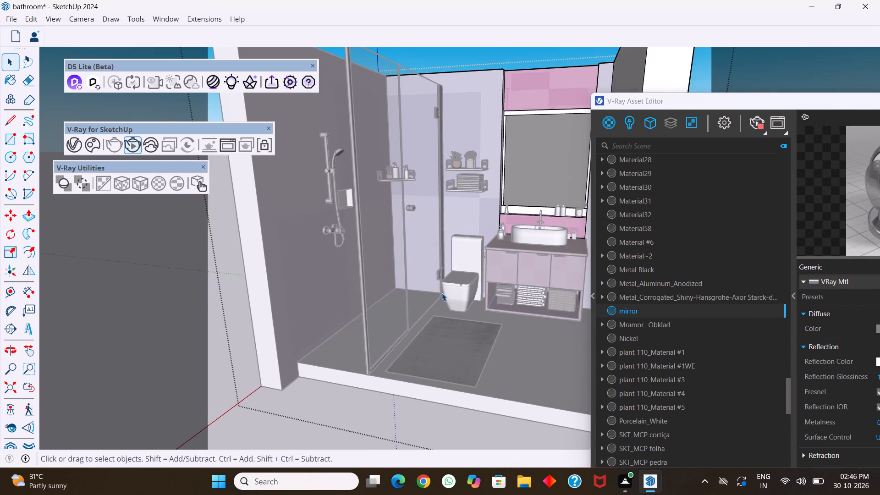
middle_drag(442, 293, 519, 287)
scroll(539, 226, up, 8)
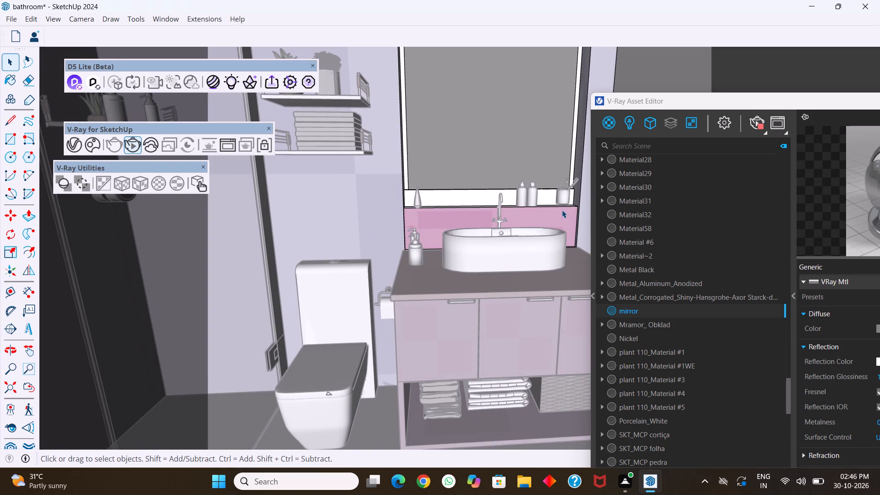
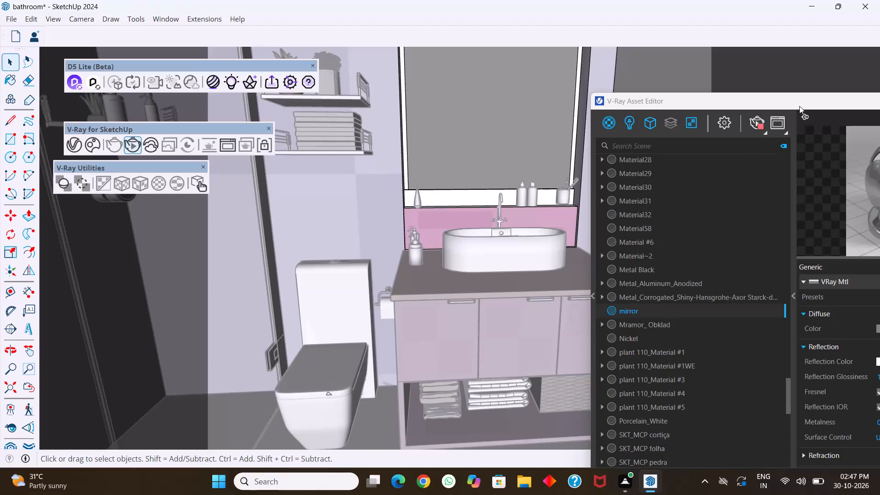
Stop the running V-Ray interactive render from the V-Ray Asset Editor.
drag(803, 102, 708, 120)
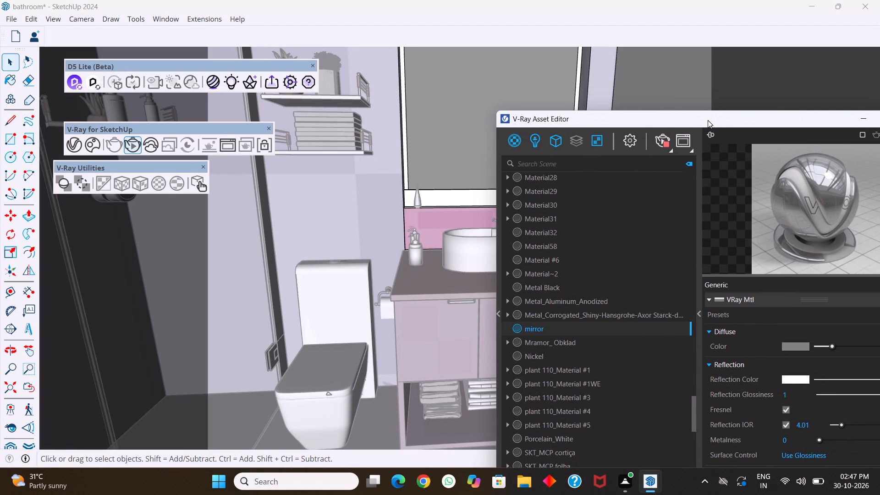
drag(708, 120, 745, 141)
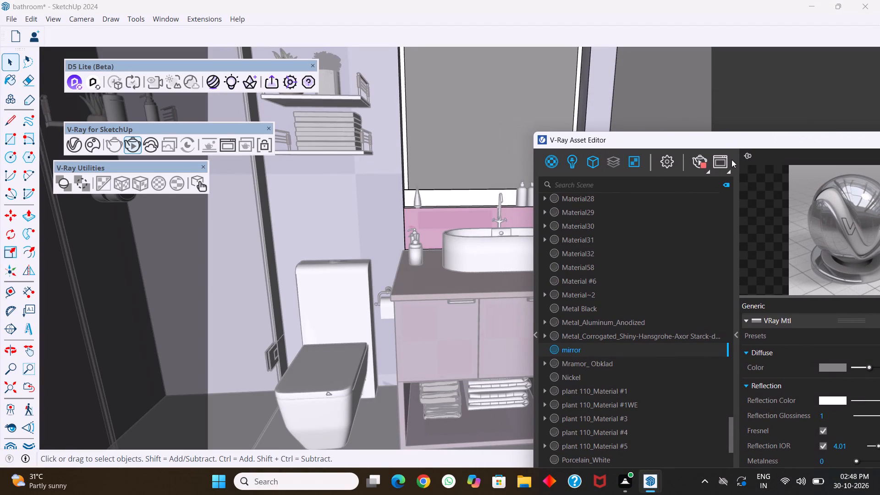
click(704, 165)
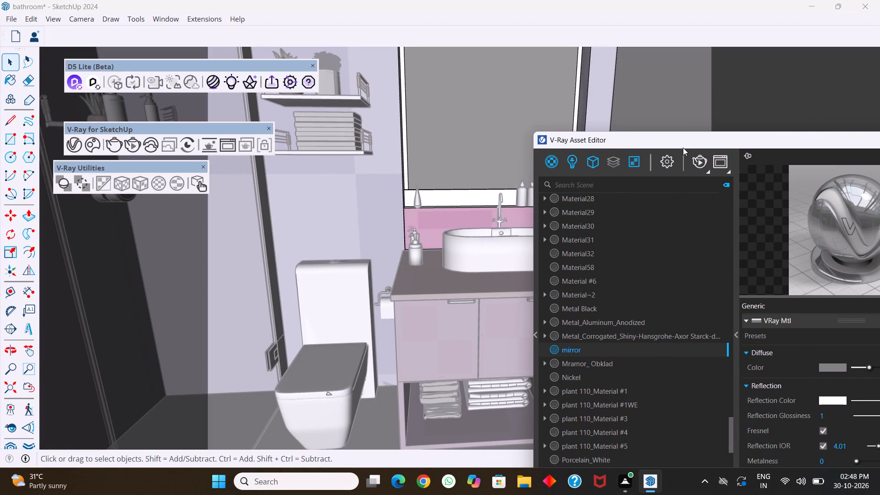
Select the white strip face between the mirror and the pink backsplash, with the V-Ray Asset Editor moved clear of the basin.
drag(683, 144, 765, 137)
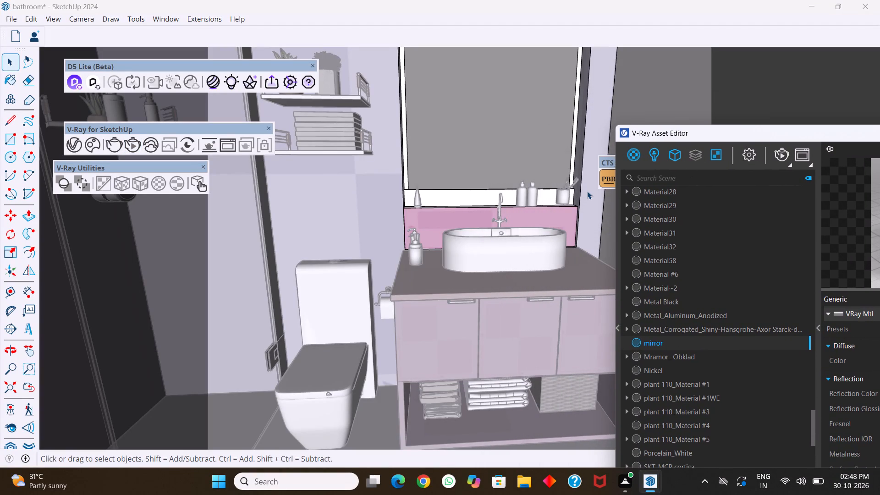
scroll(521, 194, up, 4)
click(522, 194)
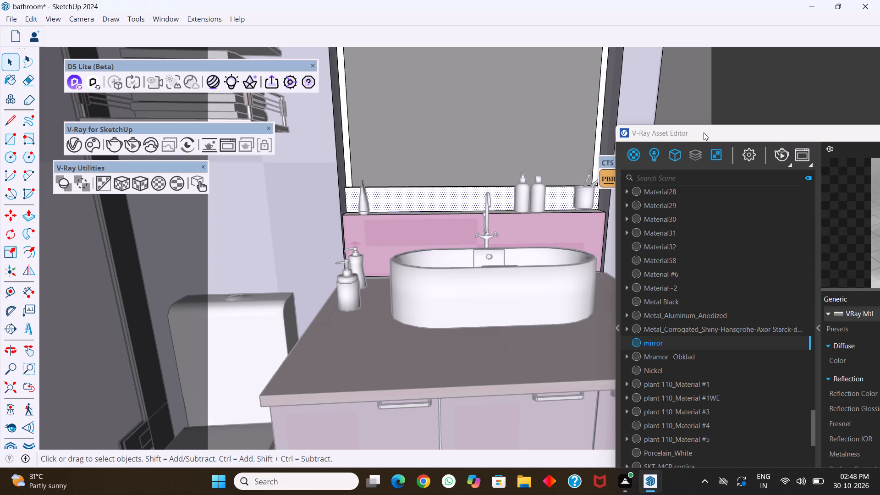
drag(704, 132, 709, 38)
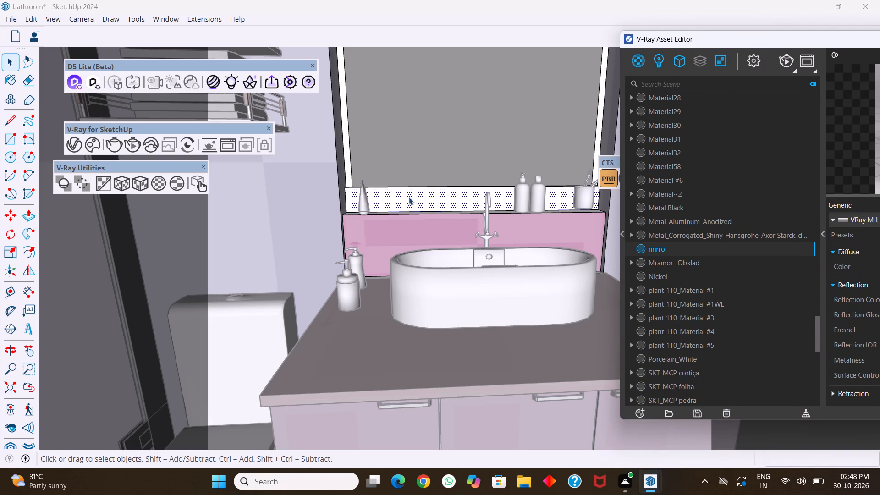
scroll(429, 195, up, 1)
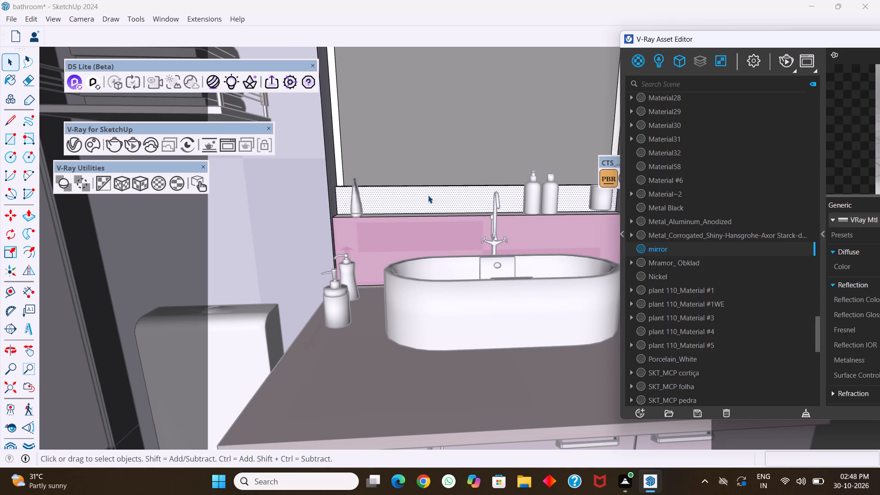
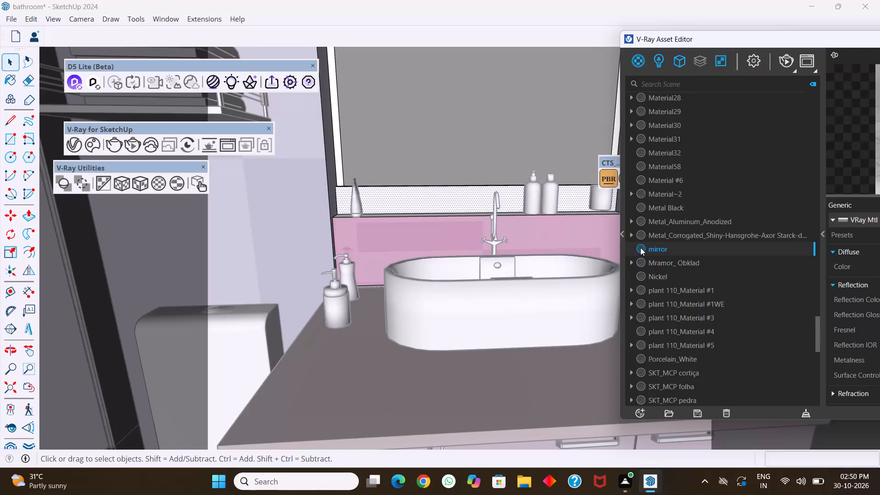
Duplicate the mirror material and apply the copy to the selected strip face above the pink backsplash.
click(684, 251)
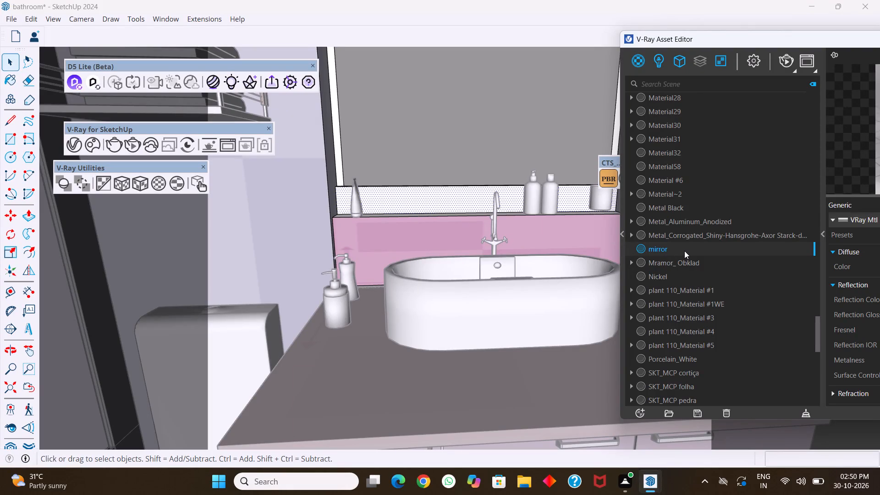
right_click(684, 251)
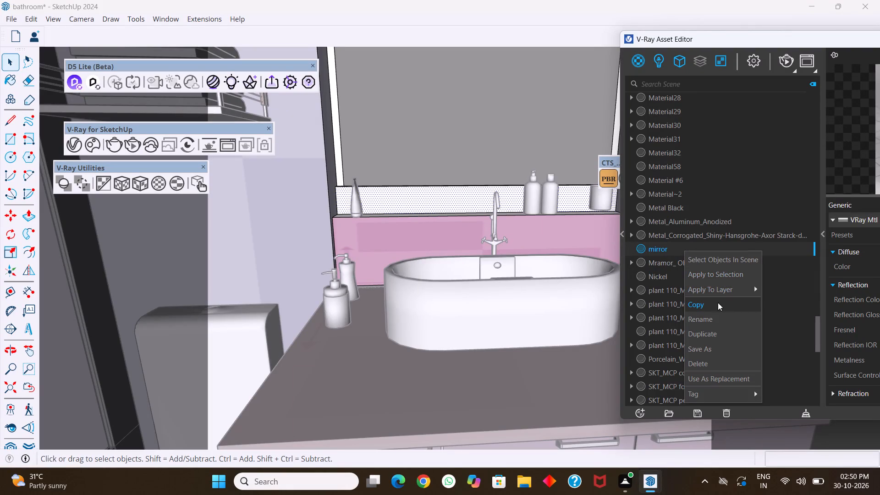
click(721, 335)
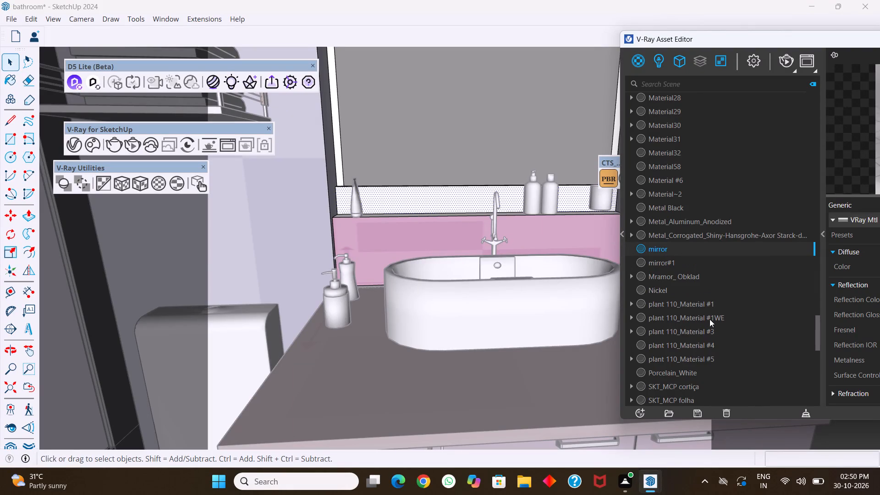
click(692, 258)
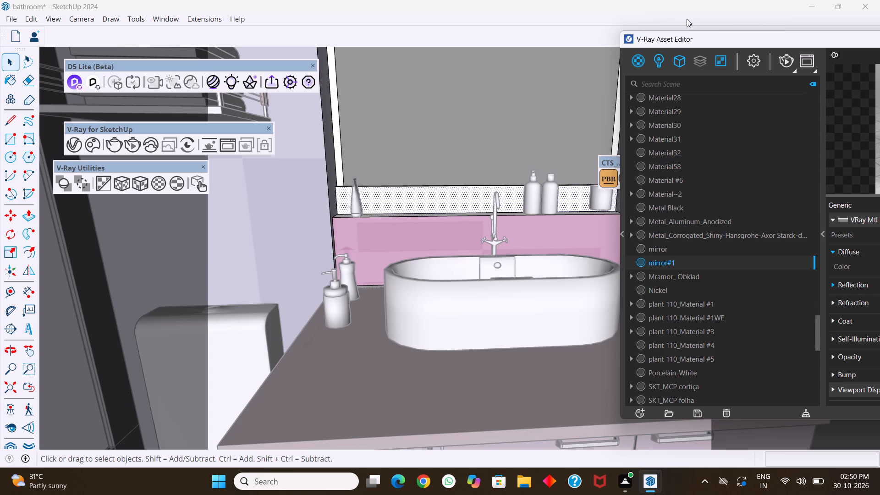
drag(712, 42, 685, 39)
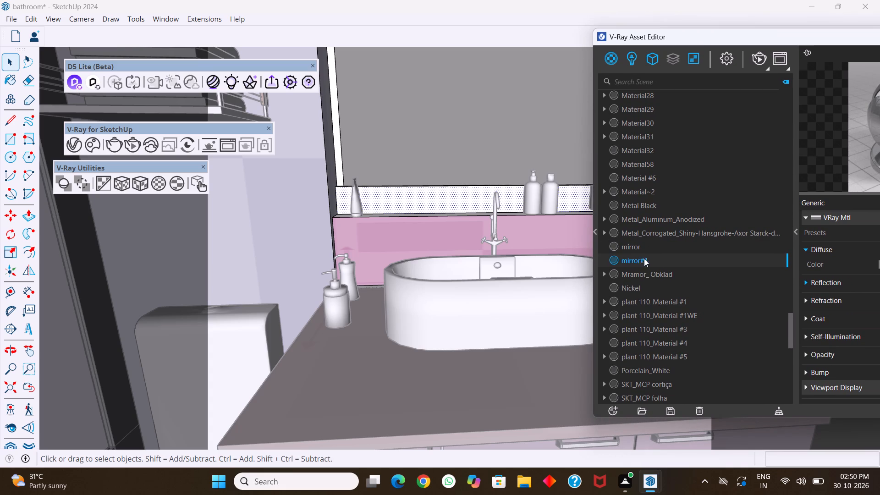
right_click(662, 263)
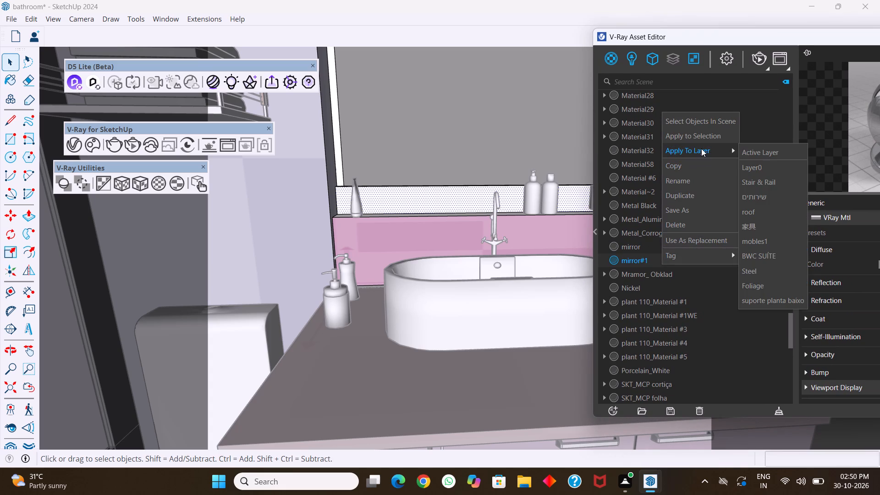
click(701, 137)
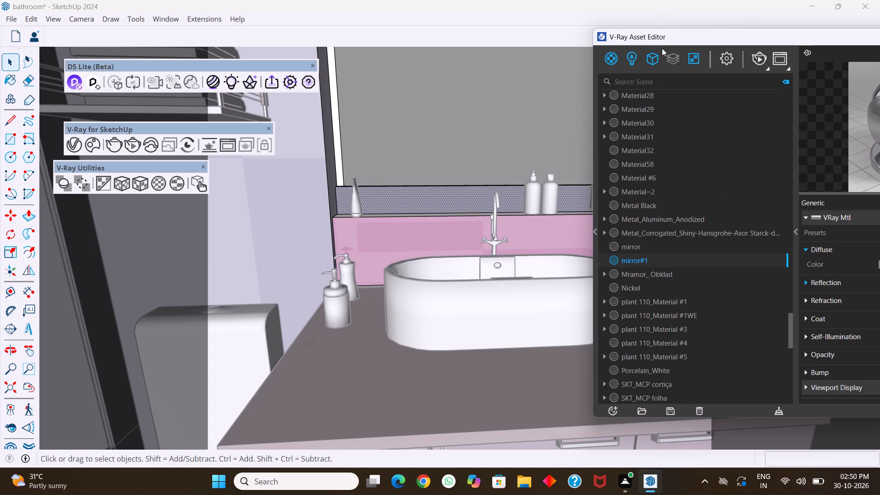
Set the duplicated mirror material's Reflection Glossiness to 0.49, with the V-Ray Asset Editor moved so its reflection settings are accessible.
drag(703, 39, 571, 46)
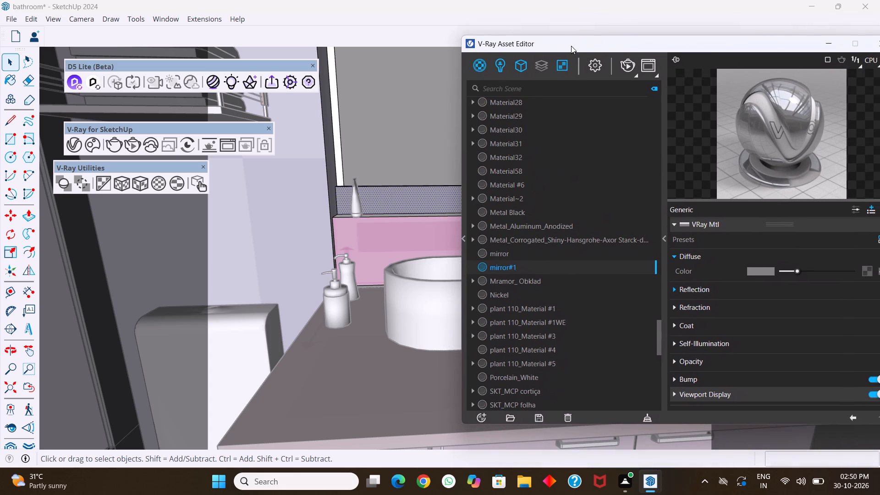
drag(571, 46, 570, 45)
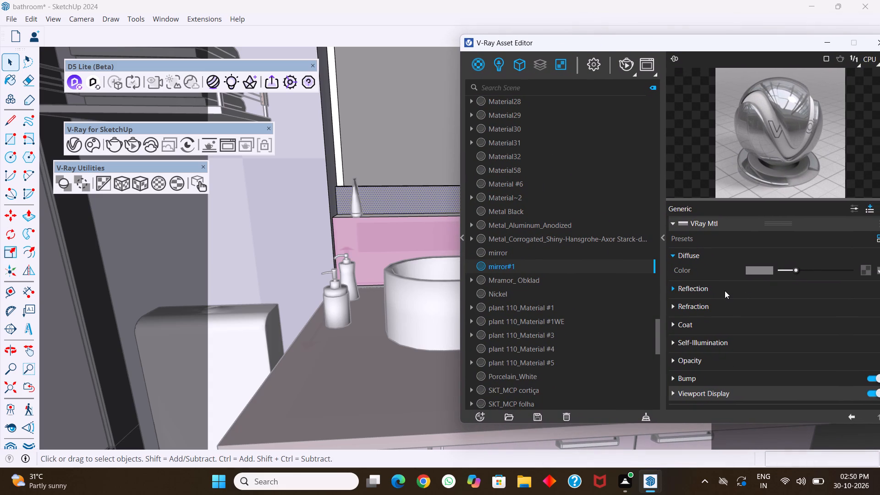
click(725, 291)
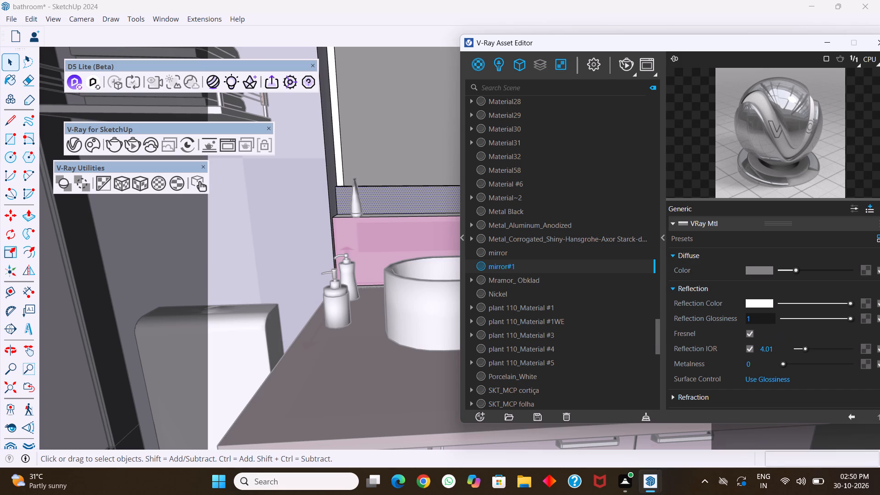
click(792, 318)
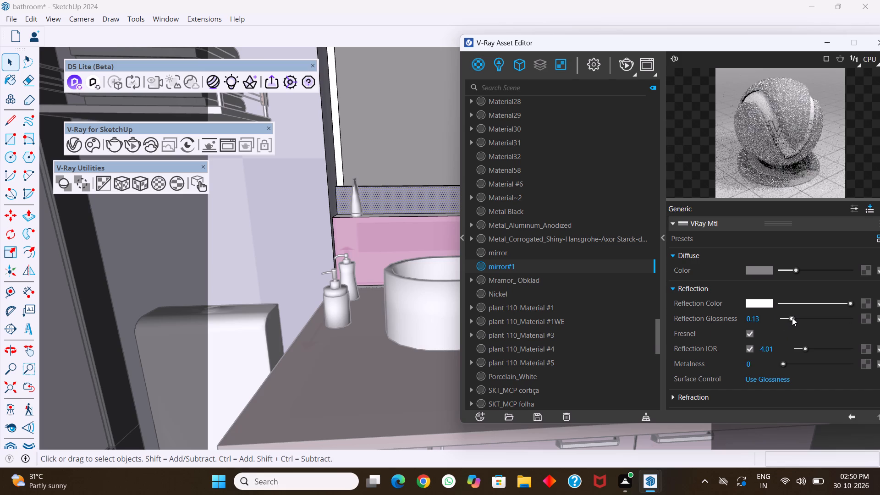
click(792, 318)
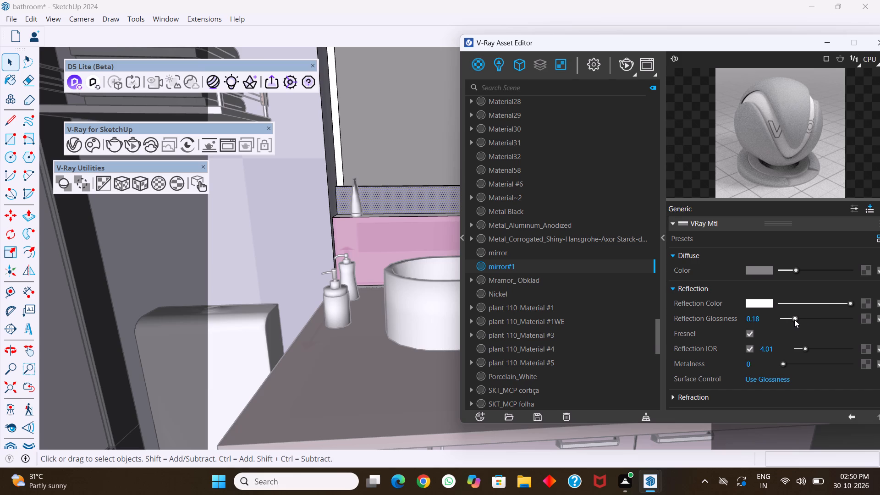
drag(794, 319, 801, 319)
drag(801, 319, 807, 319)
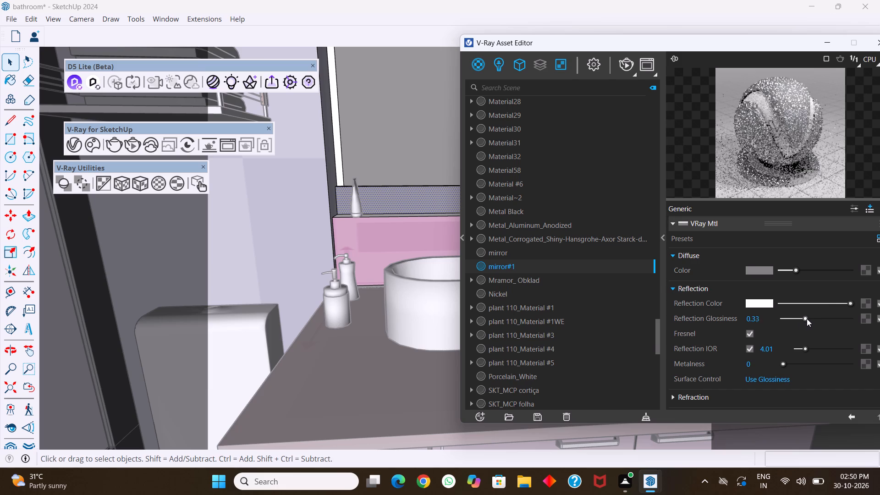
drag(807, 319, 808, 319)
click(808, 319)
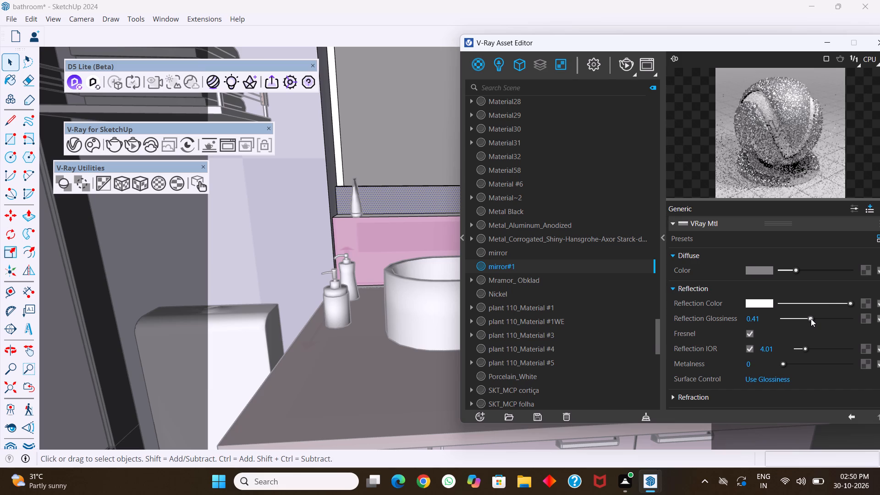
drag(811, 319, 815, 318)
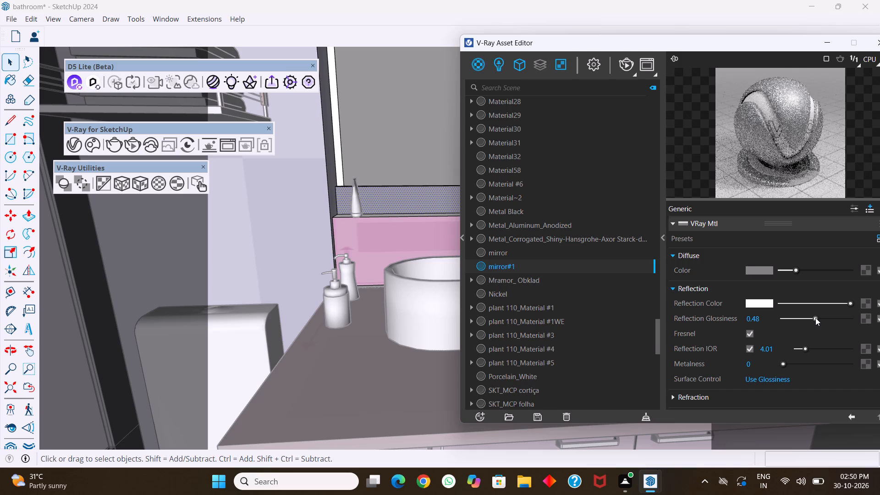
click(815, 318)
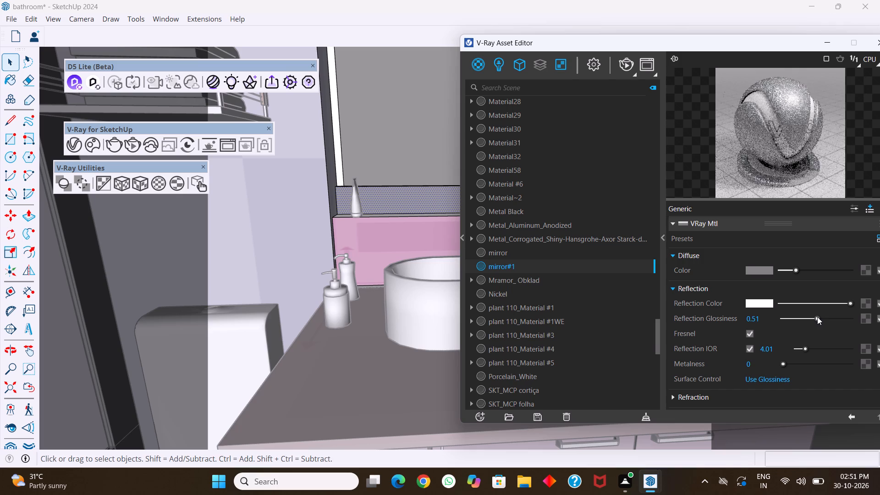
click(817, 317)
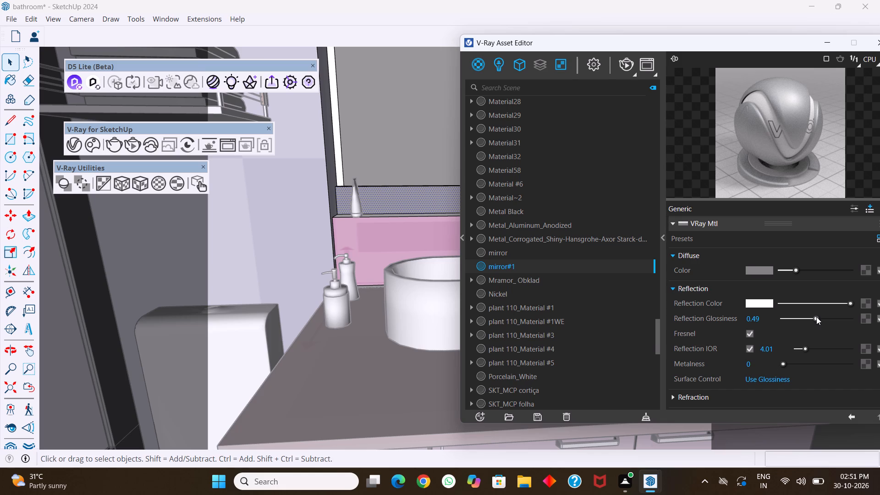
Expand and review the duplicated mirror material's Refraction settings.
scroll(819, 352, down, 1)
click(777, 337)
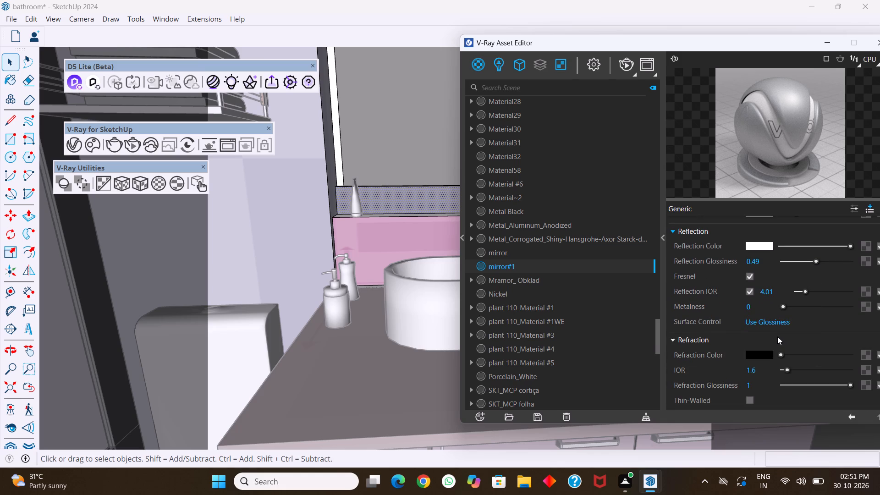
scroll(779, 336, down, 2)
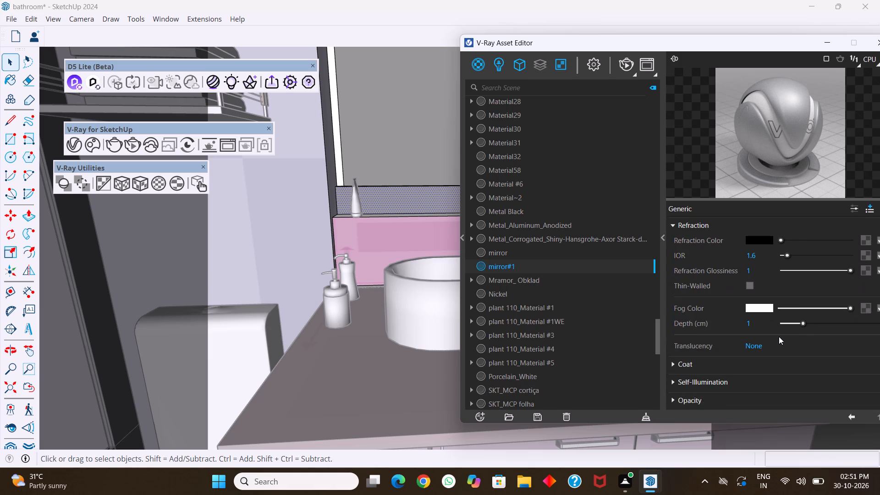
scroll(779, 336, up, 2)
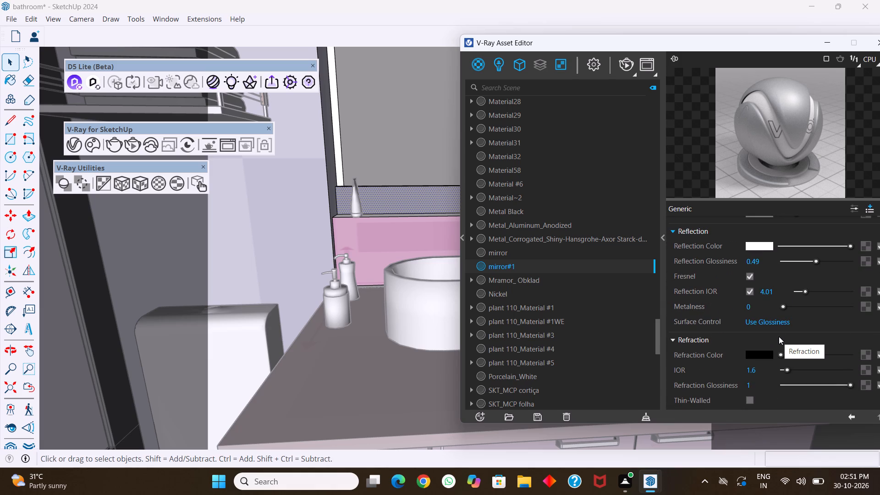
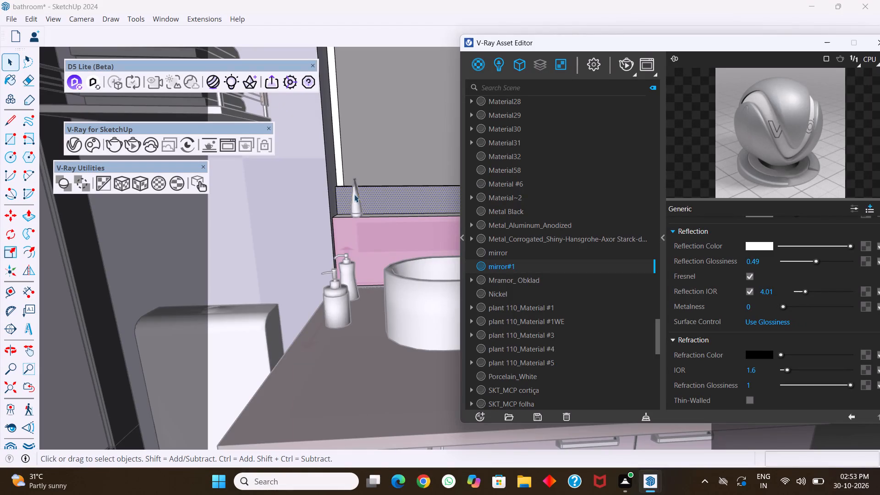
Apply the mirror#1 material to the narrow vertical strip face along the mirror's left side.
click(339, 159)
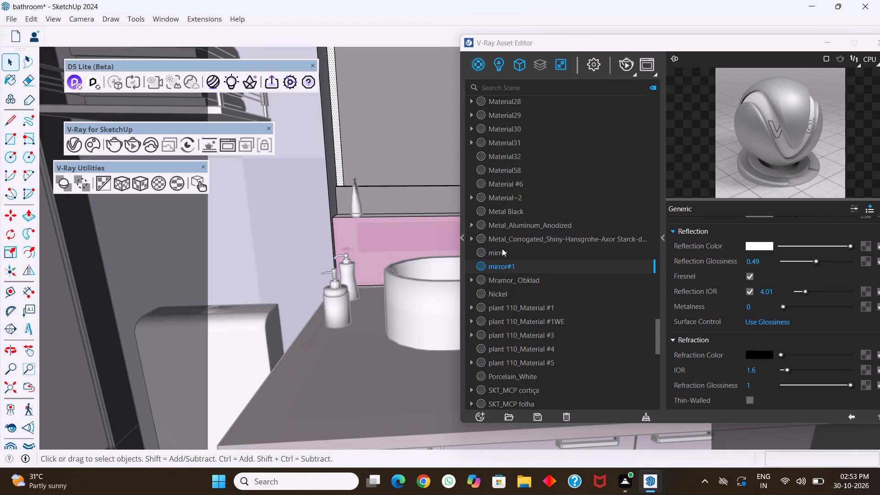
right_click(532, 265)
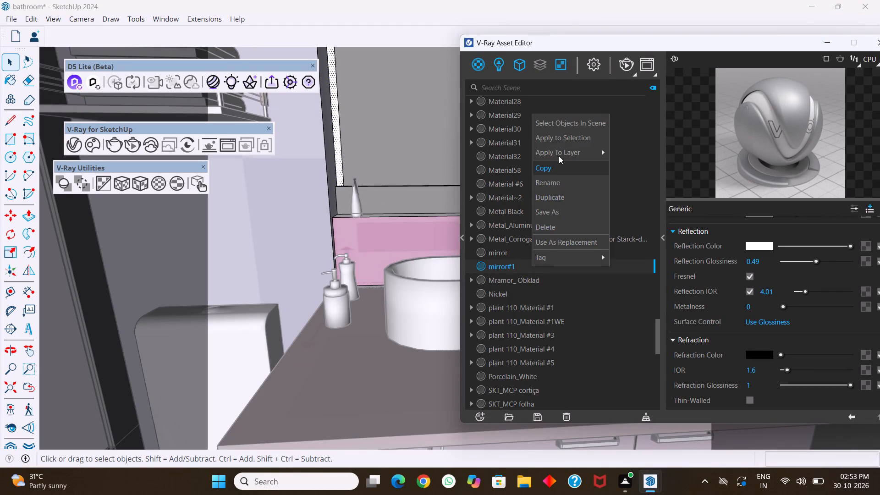
click(563, 140)
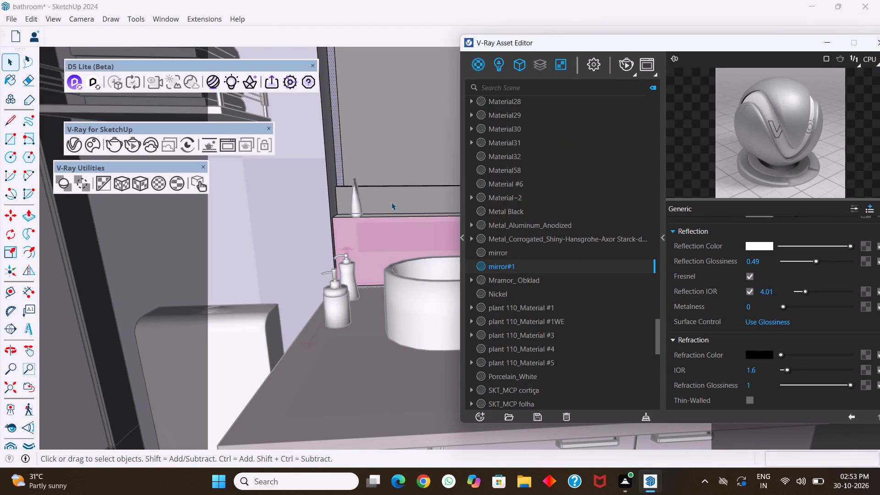
Apply the mirror#1 material to the horizontal strip face along the mirror's top edge.
scroll(391, 202, down, 2)
middle_drag(385, 209, 411, 206)
scroll(367, 195, down, 7)
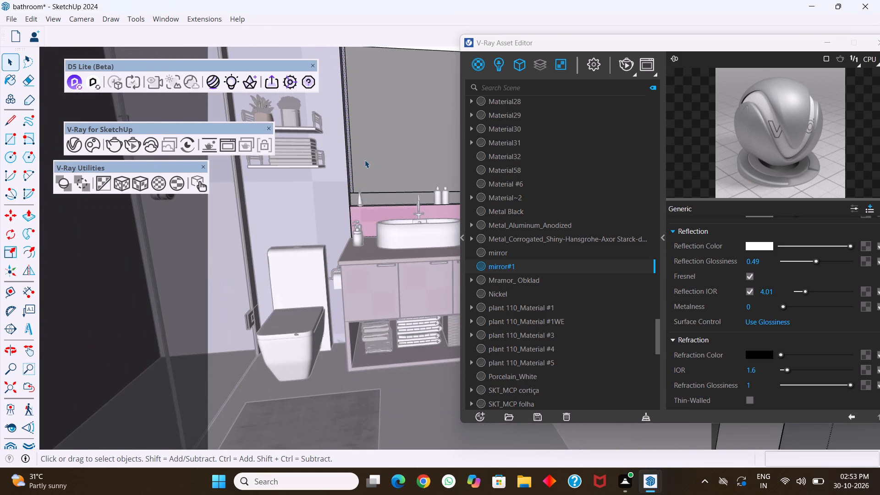
scroll(365, 160, down, 4)
scroll(394, 93, up, 8)
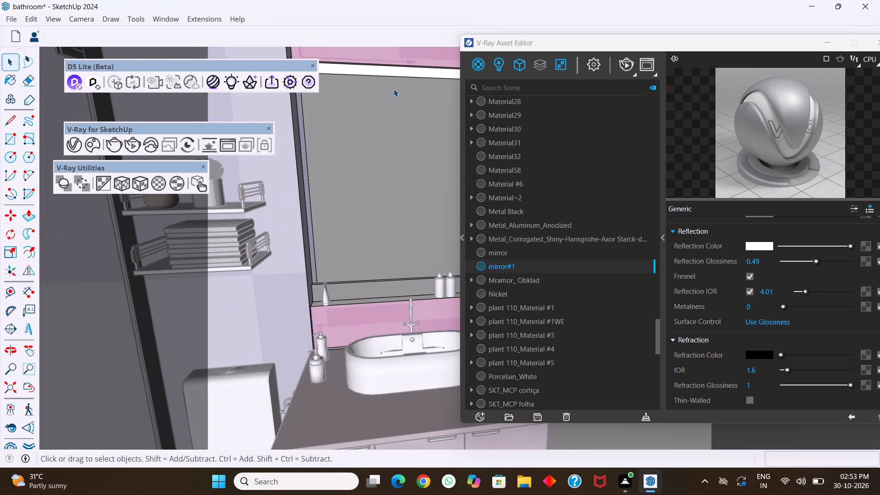
click(396, 72)
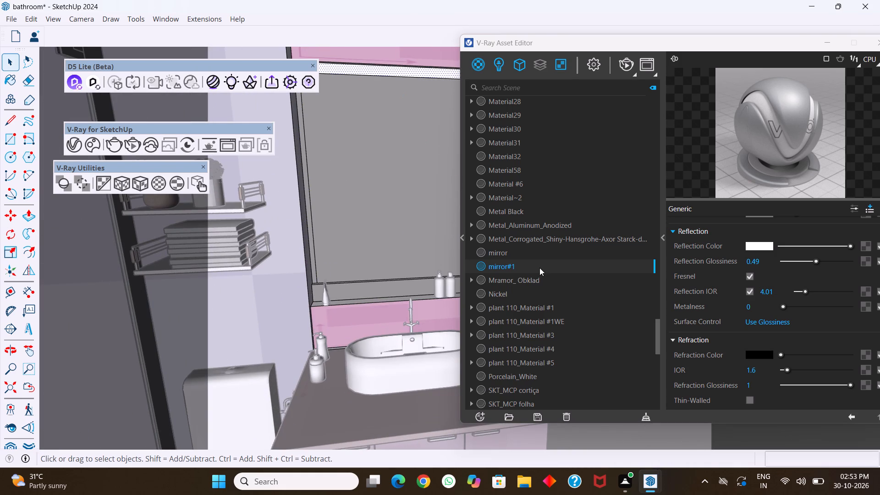
right_click(539, 268)
click(568, 141)
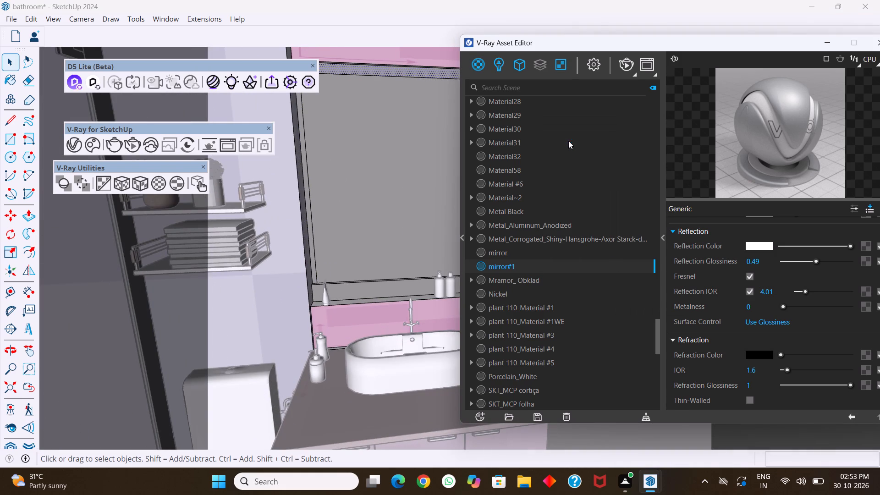
Apply the mirror#1 material to the narrow vertical strip face along the mirror's right side.
scroll(349, 183, down, 6)
scroll(425, 171, up, 7)
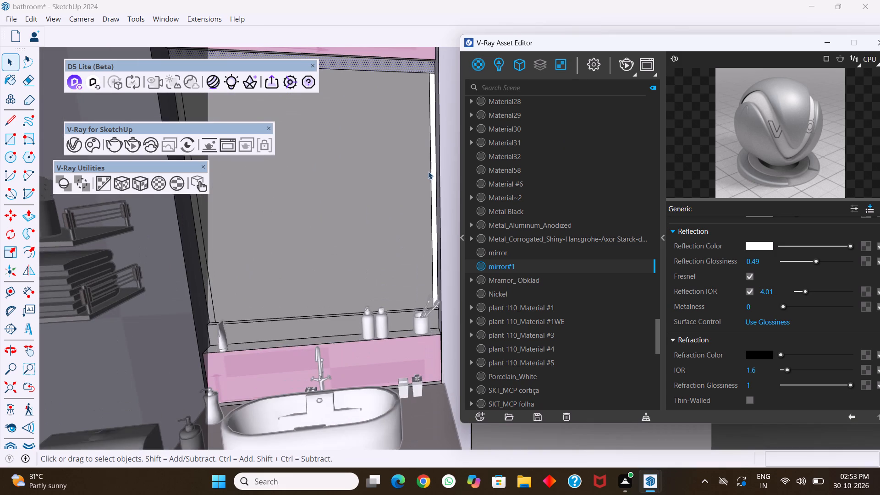
click(434, 173)
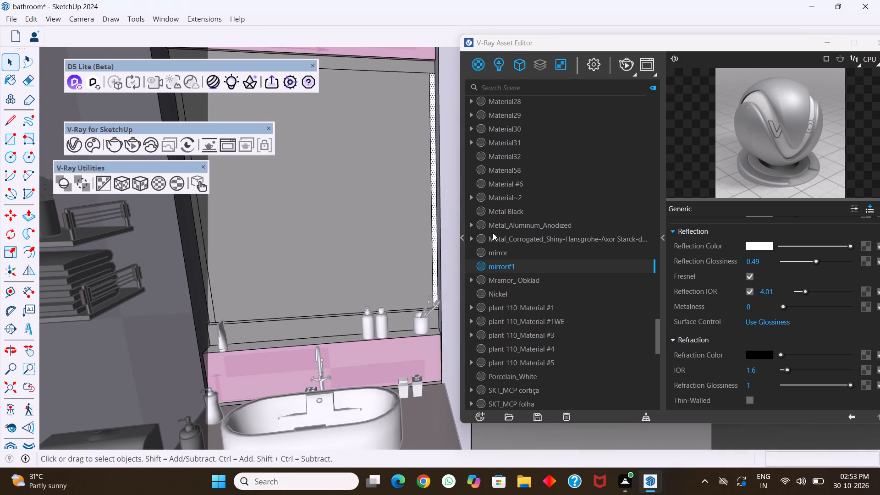
right_click(528, 267)
click(553, 141)
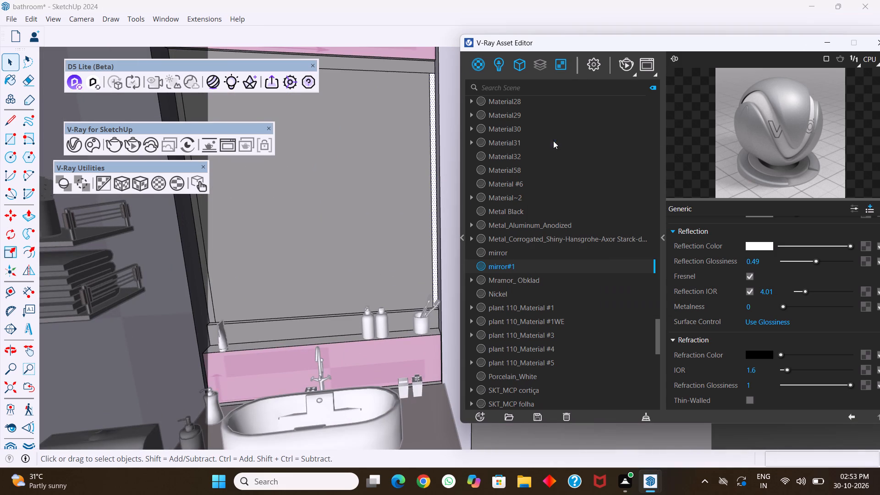
Start an interactive V-Ray render of the bathroom.
scroll(448, 214, down, 4)
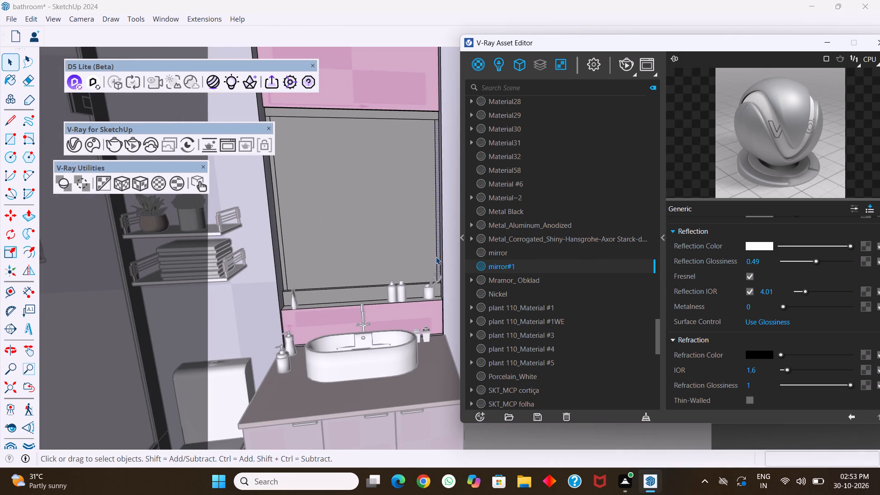
click(625, 66)
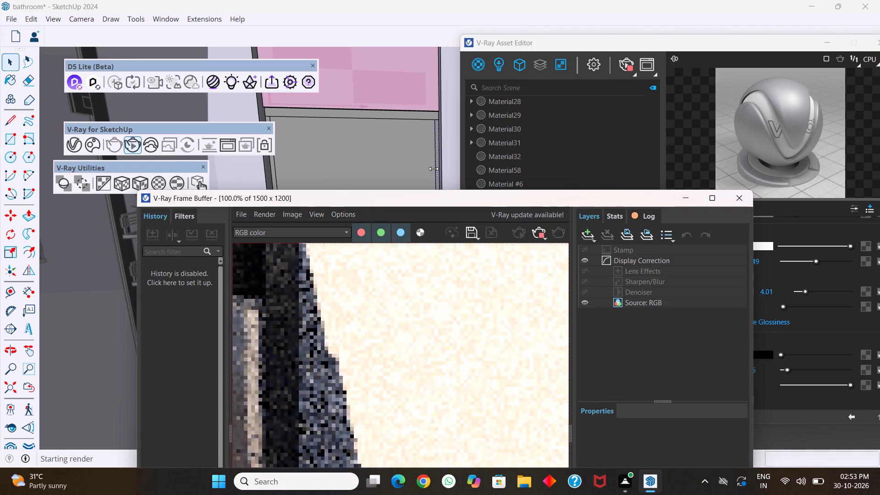
Reframe the bathroom and examine the mirror, its border strips and the vanity in the live render.
scroll(409, 151, down, 6)
middle_drag(409, 151, 378, 155)
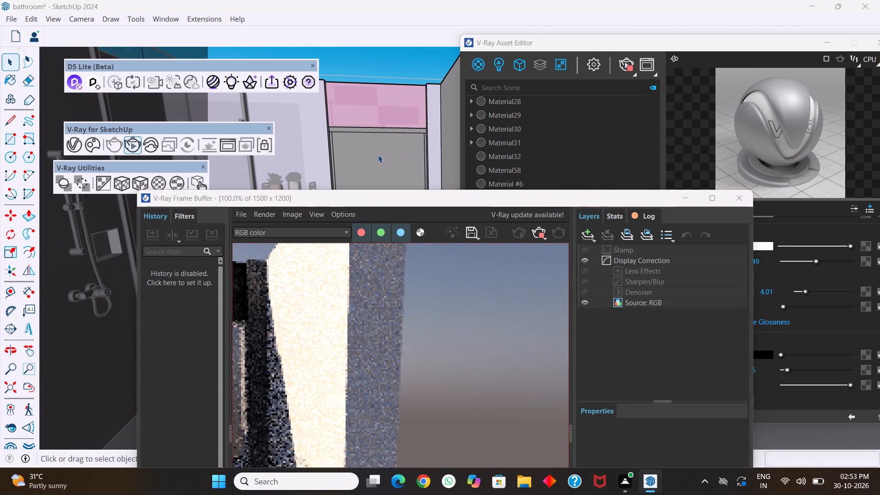
middle_drag(378, 155, 362, 157)
middle_drag(396, 153, 363, 158)
scroll(356, 159, down, 7)
middle_click(377, 157)
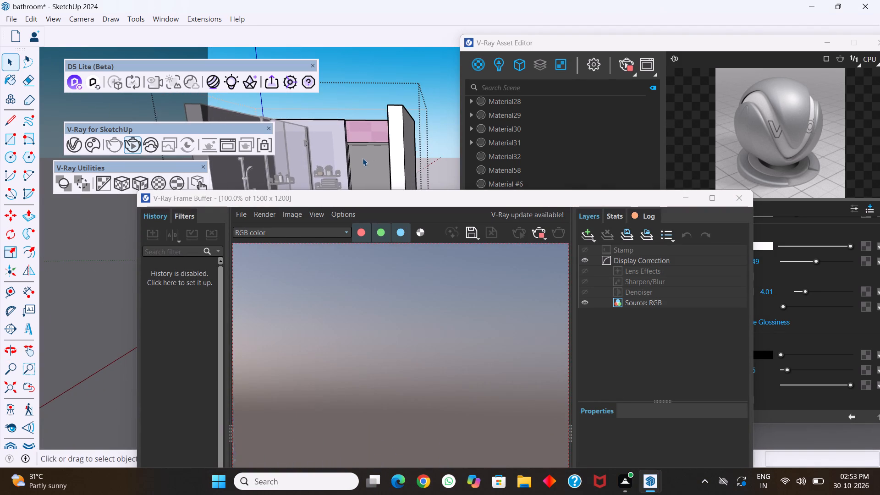
shift+middle_drag(362, 158, 402, 161)
middle_drag(402, 162, 420, 164)
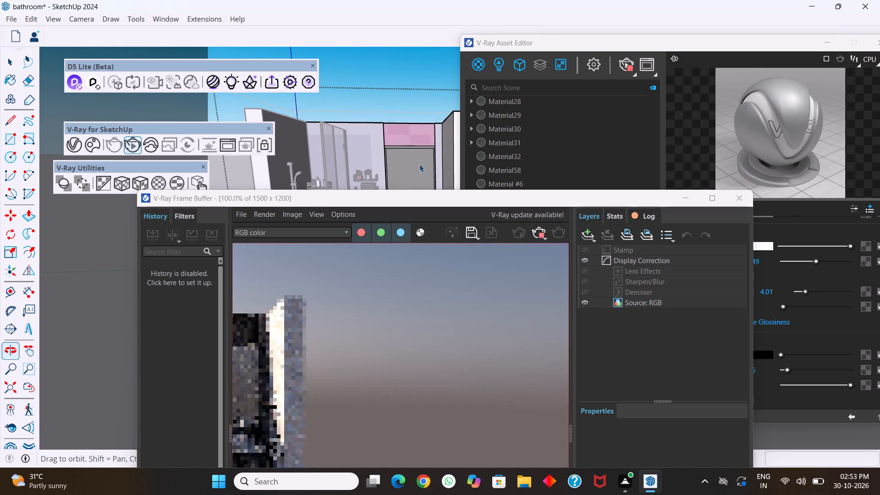
middle_drag(385, 161, 436, 165)
shift+scroll(436, 165, up, 1)
scroll(432, 165, up, 2)
middle_drag(426, 166, 427, 154)
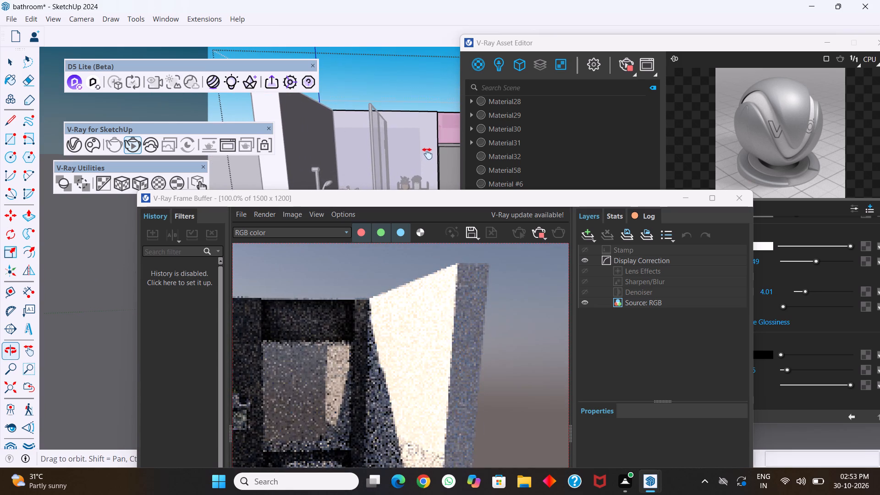
middle_drag(427, 154, 420, 133)
scroll(416, 138, up, 2)
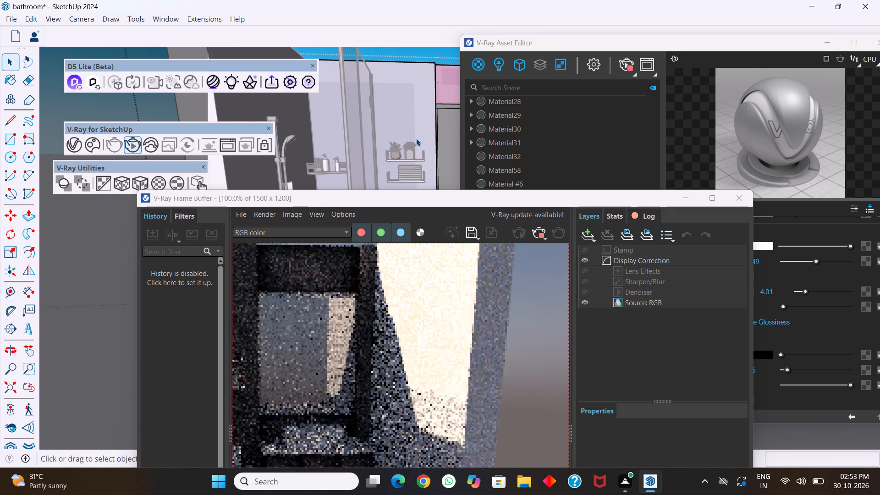
middle_drag(416, 138, 414, 117)
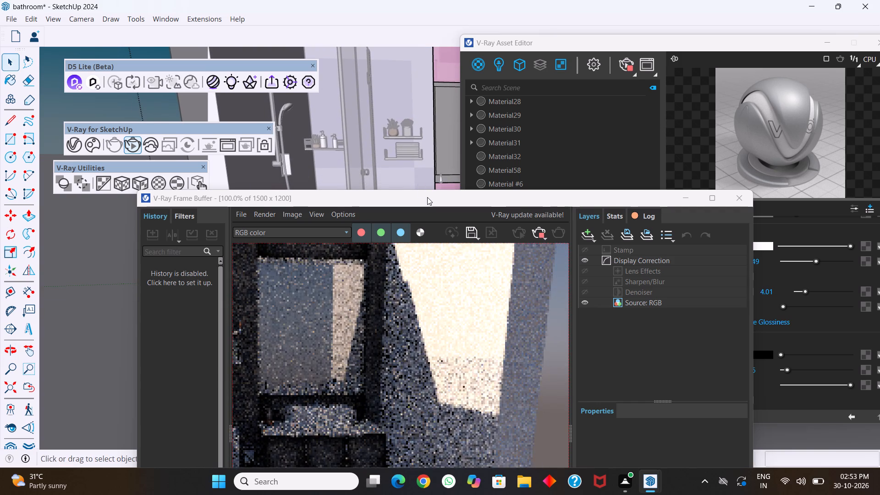
drag(427, 198, 429, 135)
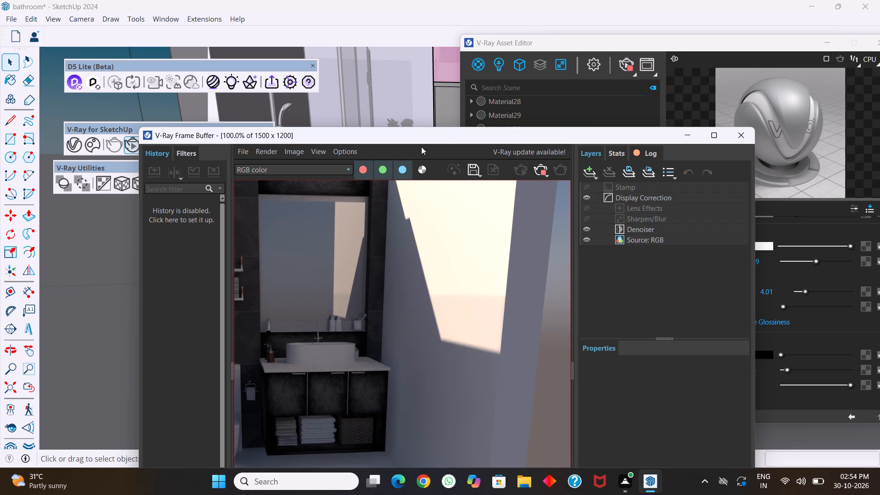
Move the render window clear of the model, exit the open group and select the vanity countertop beneath the basin.
drag(446, 135, 455, 283)
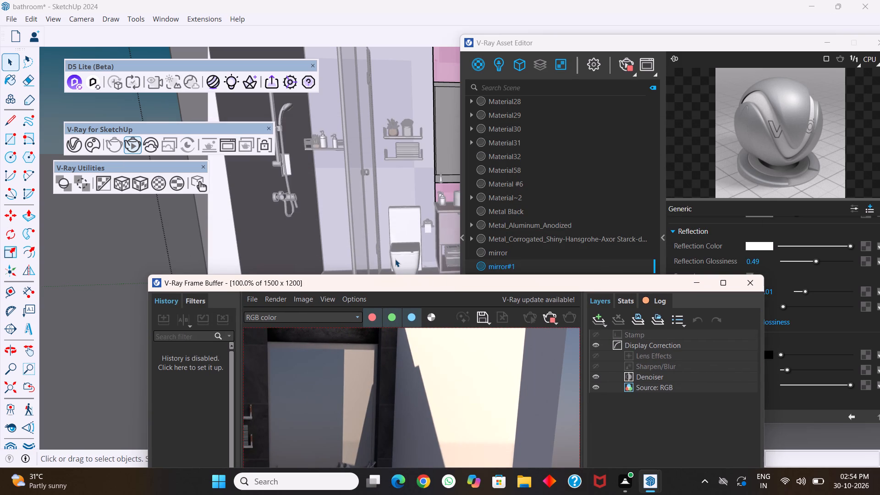
scroll(378, 152, down, 1)
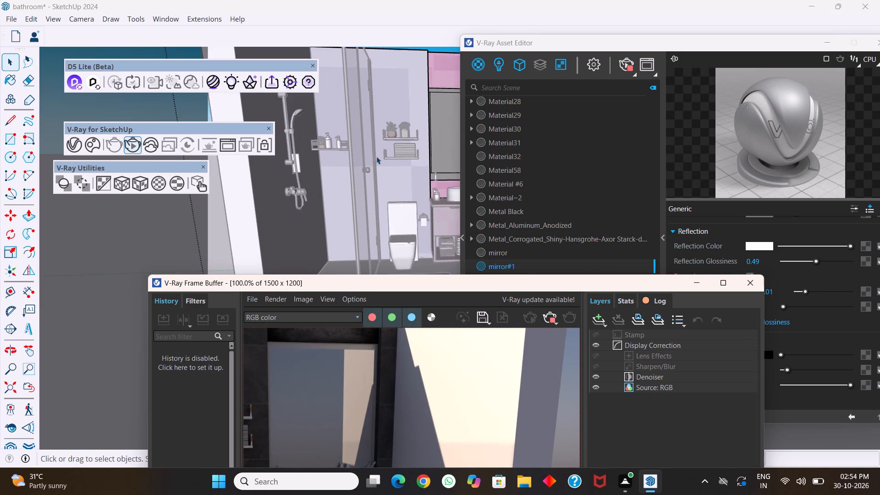
scroll(376, 156, down, 2)
middle_drag(370, 163, 419, 169)
shift+middle_drag(417, 163, 335, 179)
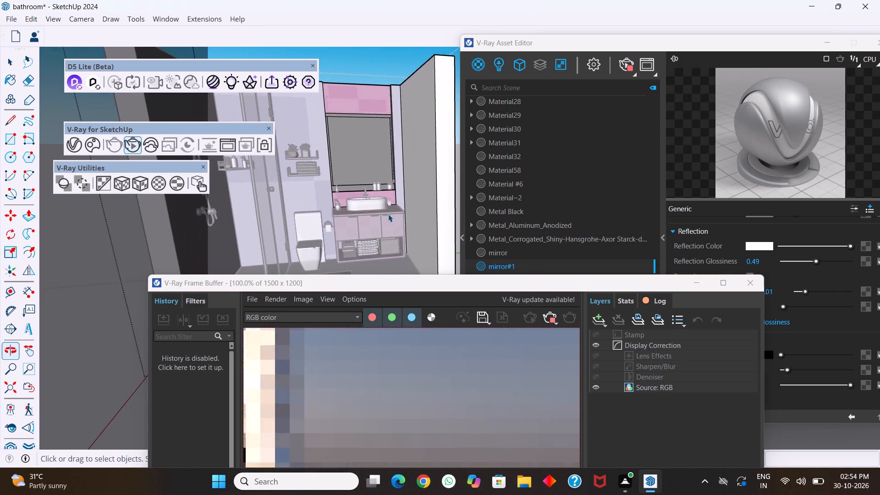
scroll(388, 214, up, 6)
click(390, 211)
scroll(390, 211, up, 6)
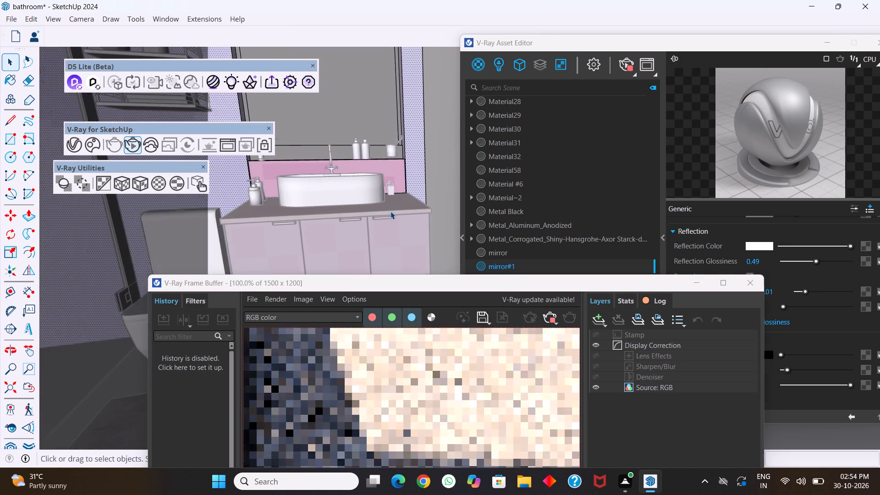
scroll(390, 211, up, 5)
click(390, 211)
scroll(390, 211, down, 17)
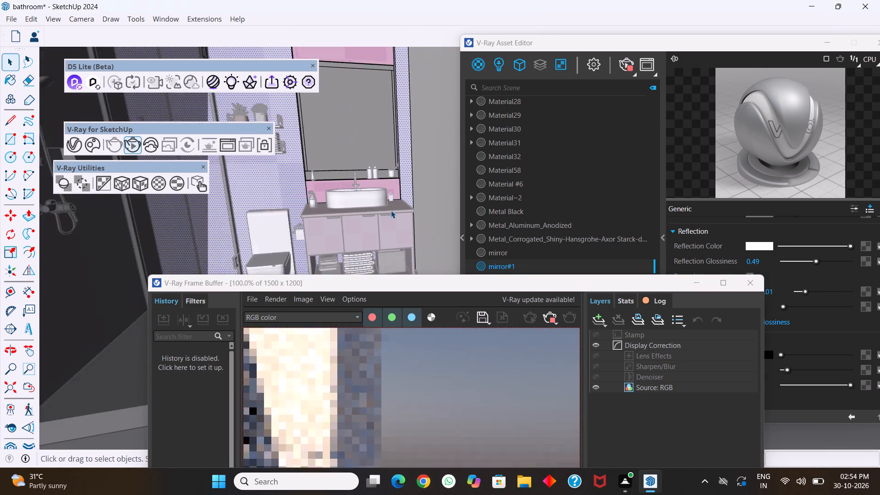
scroll(391, 210, down, 8)
click(444, 223)
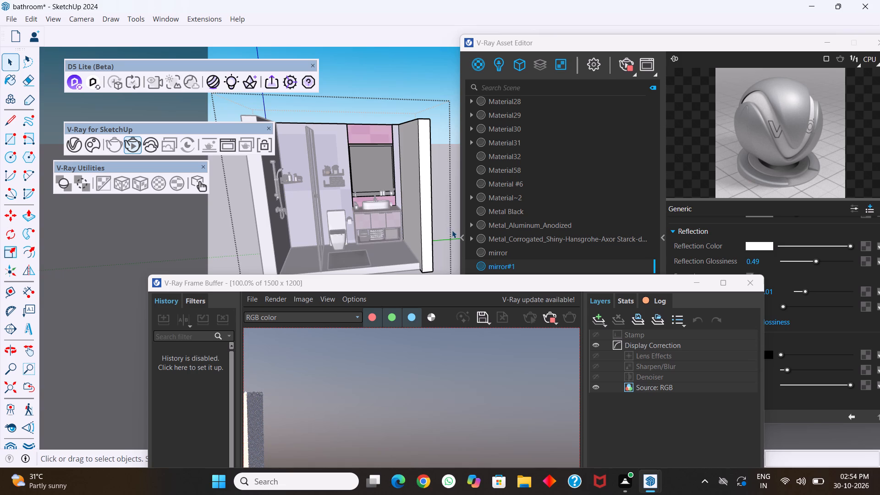
click(453, 230)
click(454, 230)
click(454, 230)
scroll(370, 204, up, 3)
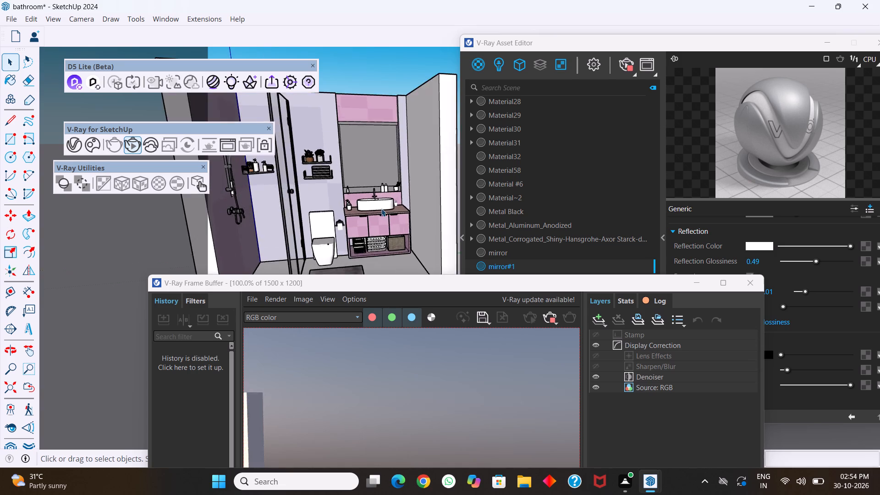
scroll(381, 209, up, 13)
middle_drag(387, 229, 385, 251)
scroll(385, 251, up, 3)
click(391, 221)
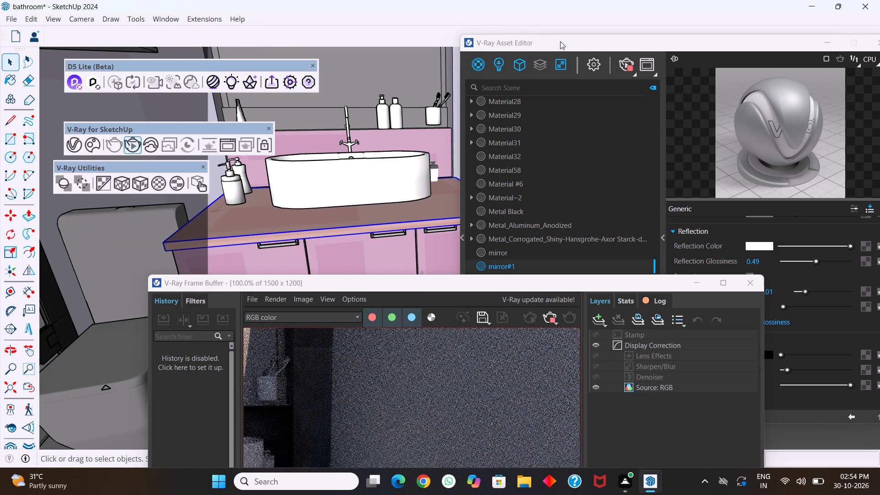
Find the countertop's TILE material among the scene materials and raise its reflection colour to full white.
drag(561, 41, 567, 6)
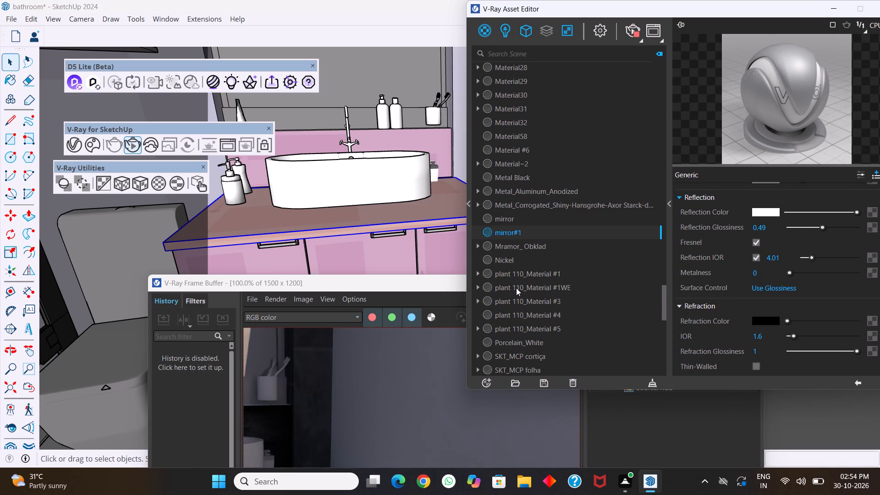
scroll(516, 288, down, 3)
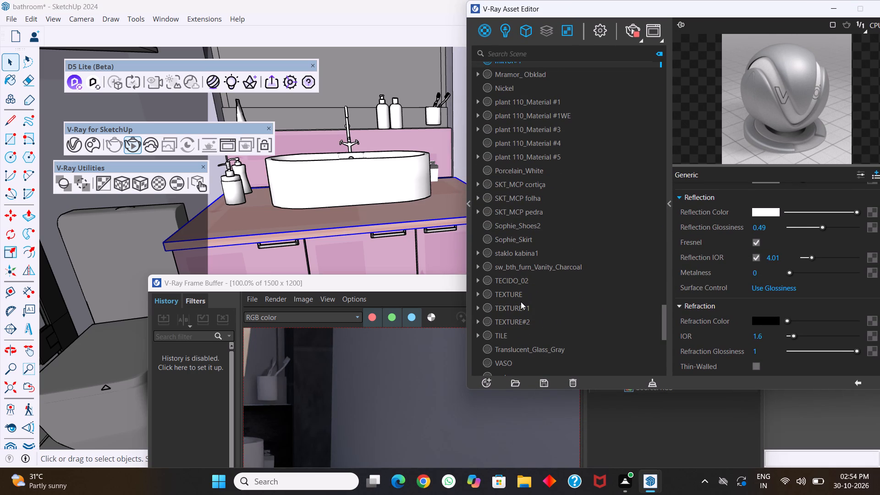
click(535, 292)
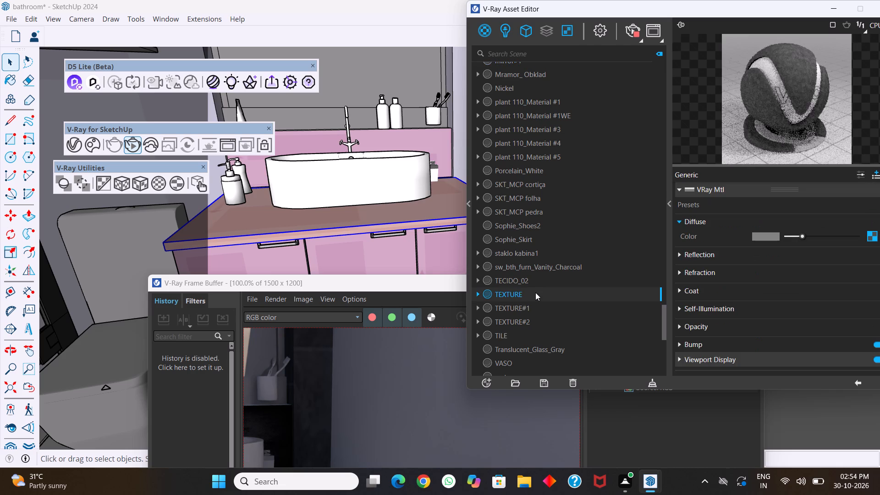
click(525, 305)
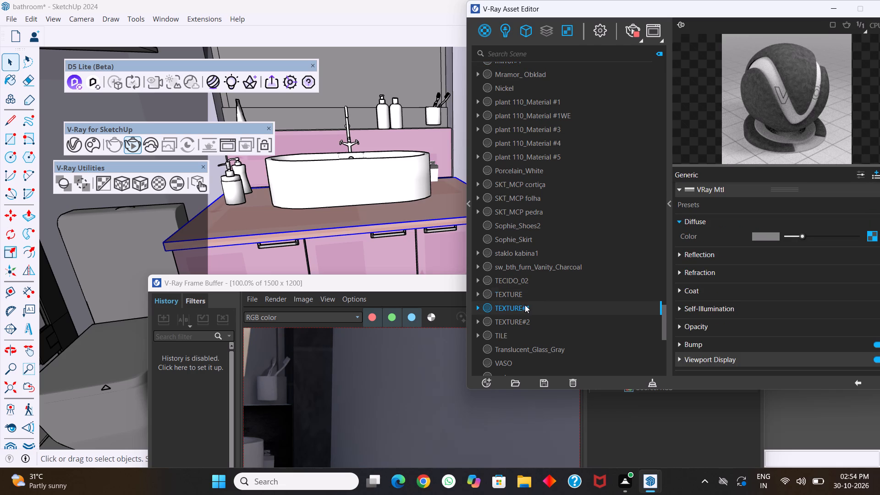
click(526, 320)
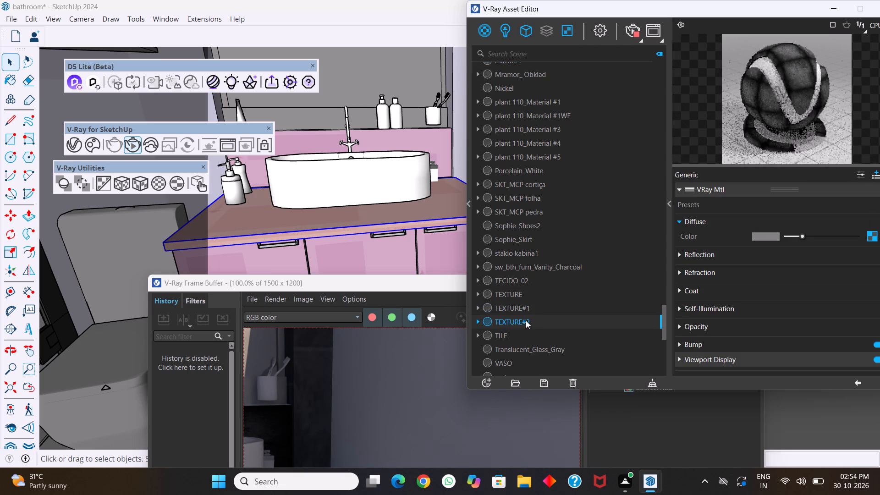
click(519, 333)
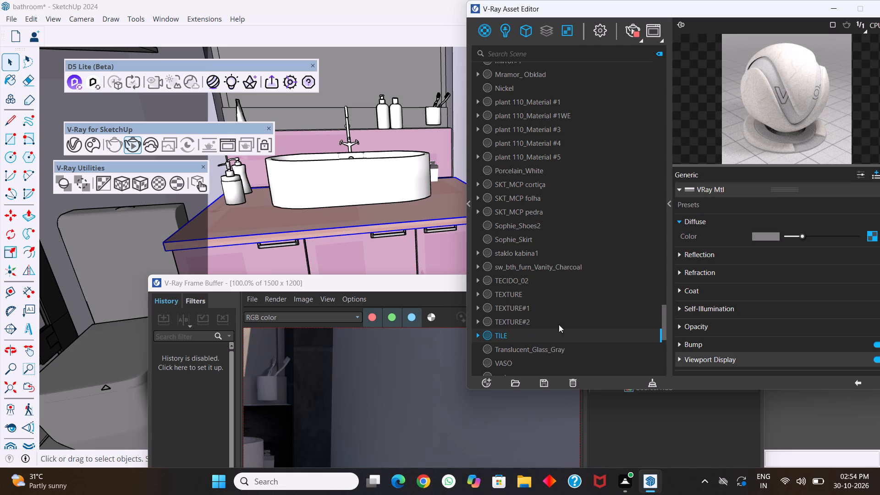
click(728, 253)
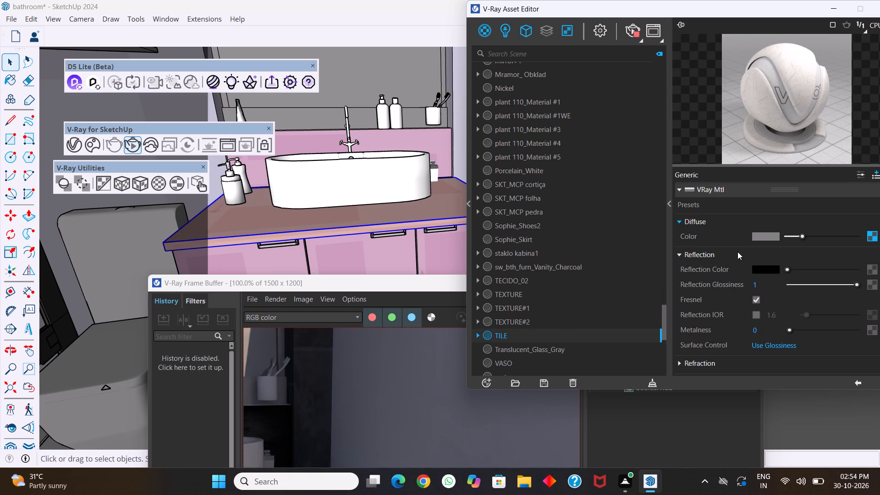
click(793, 266)
click(797, 268)
drag(800, 268, 804, 267)
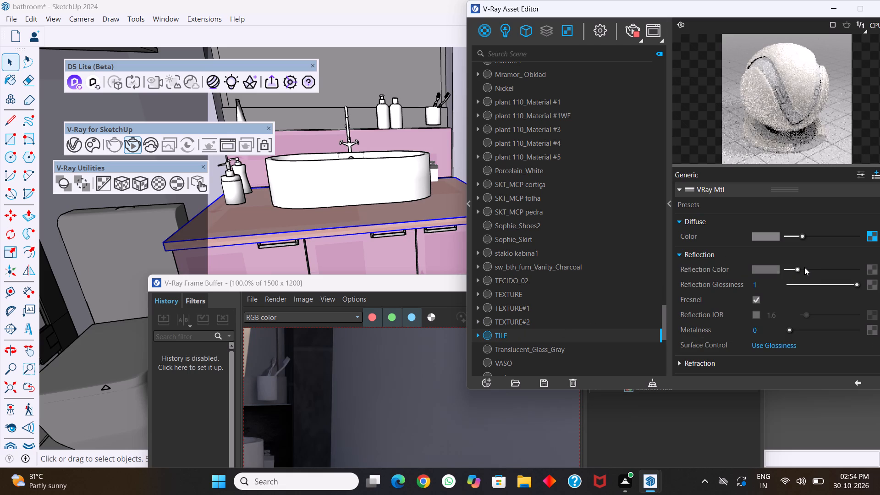
drag(804, 267, 810, 266)
click(812, 266)
click(818, 265)
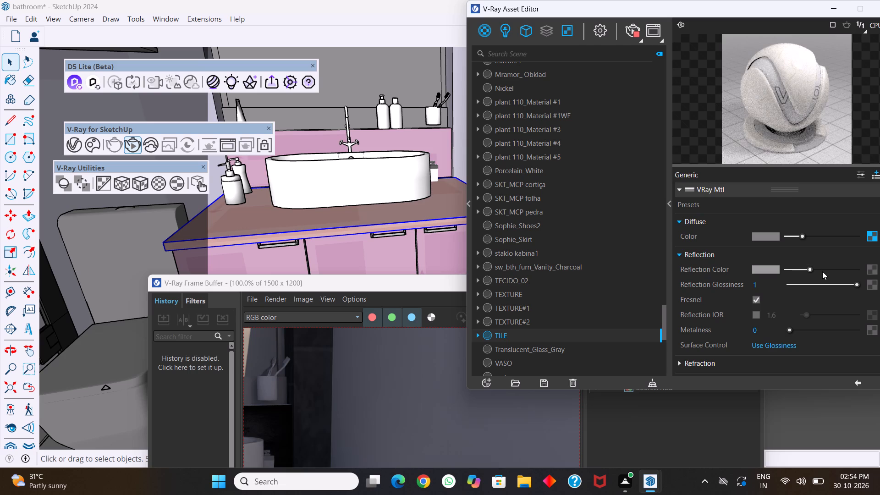
click(822, 268)
drag(824, 268, 830, 267)
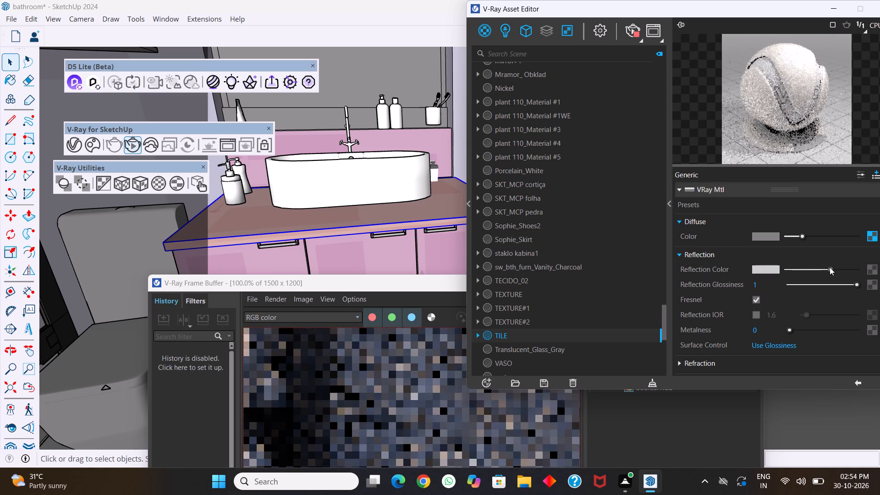
drag(830, 267, 845, 264)
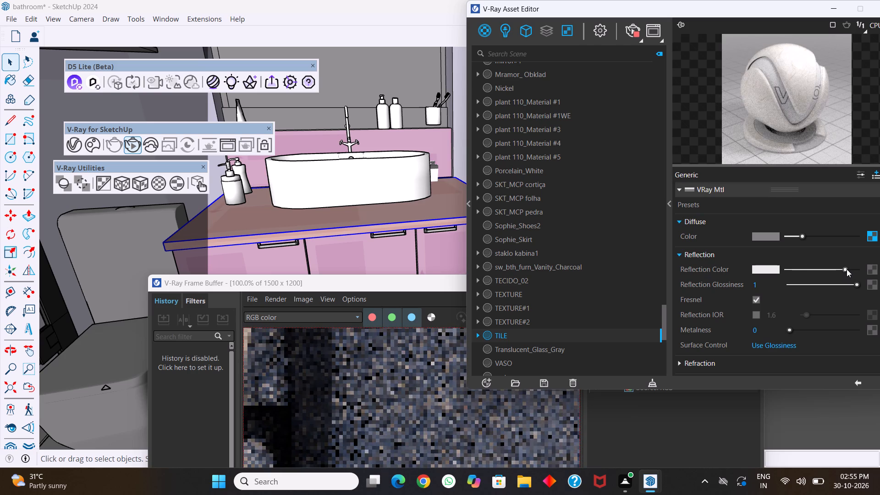
drag(844, 269, 861, 267)
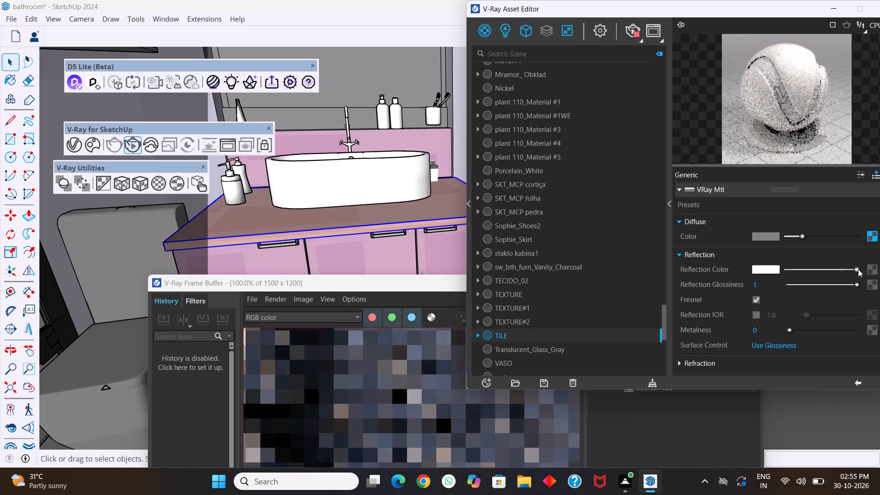
drag(858, 269, 865, 268)
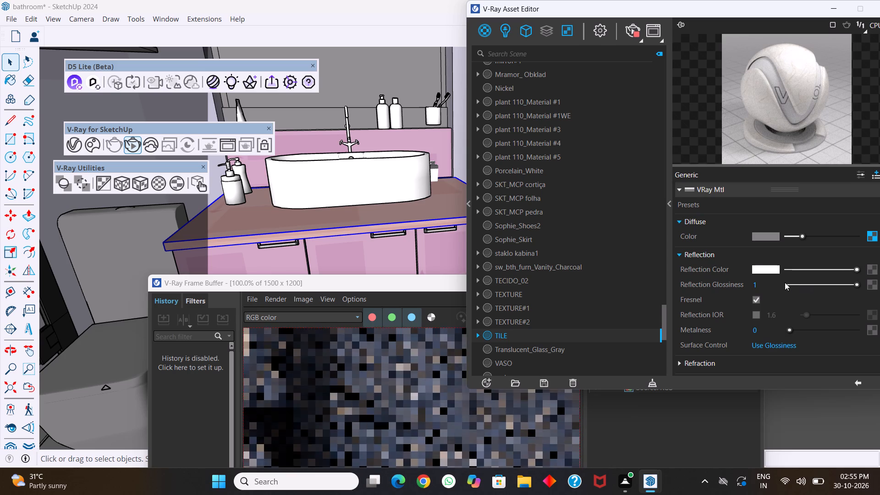
Enable a custom Reflection IOR on the TILE material and set it to 2.51.
click(759, 315)
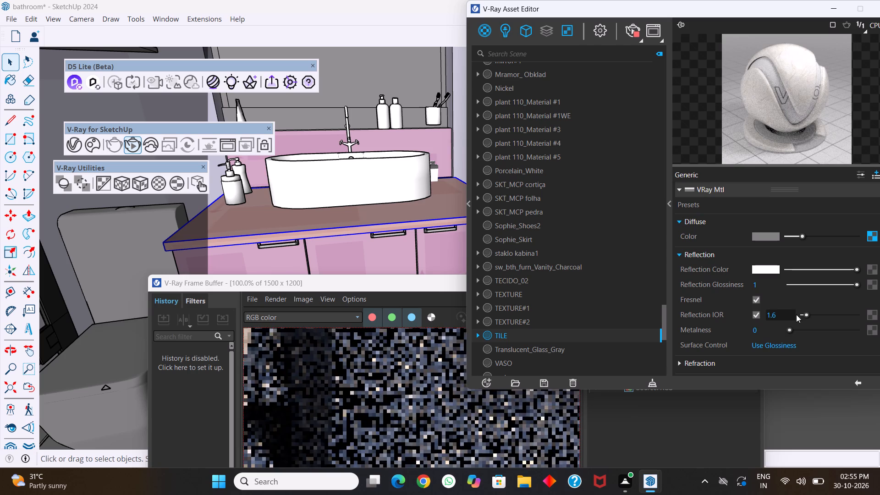
drag(806, 314, 818, 313)
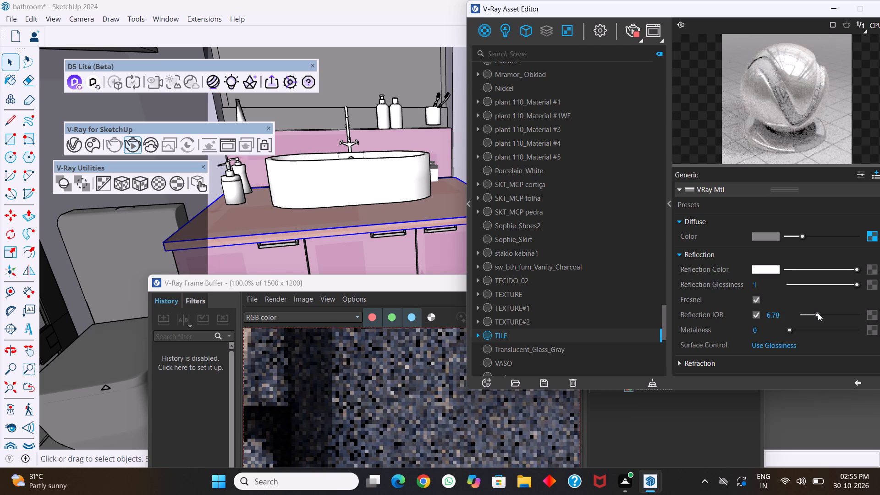
drag(818, 313, 813, 313)
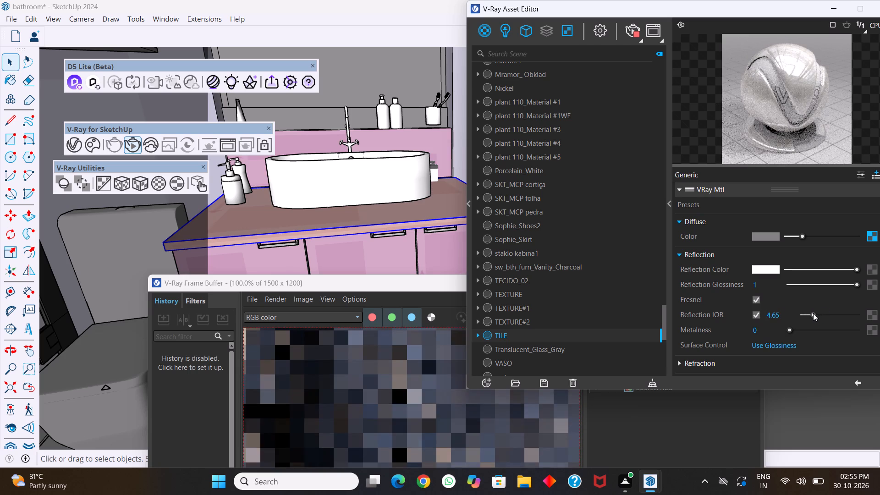
click(808, 314)
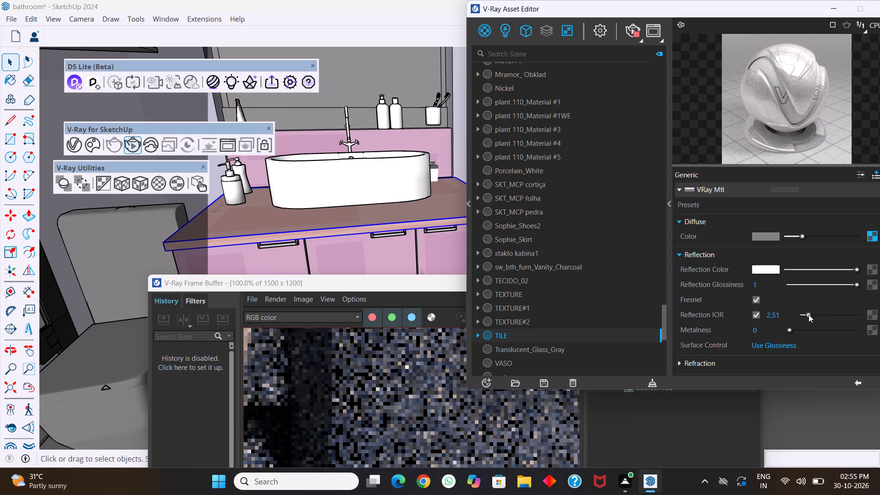
Bring the vanity into close view and examine the countertop's reflections around the basin in the live render.
click(447, 286)
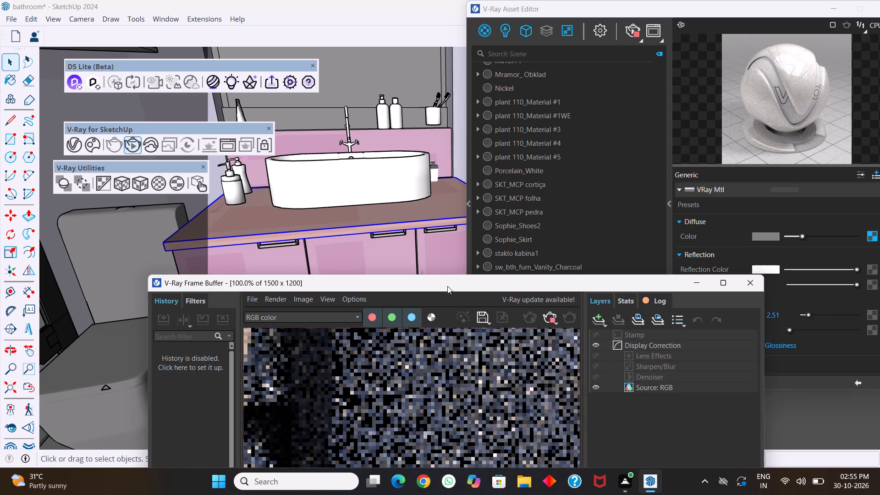
drag(447, 286, 623, 137)
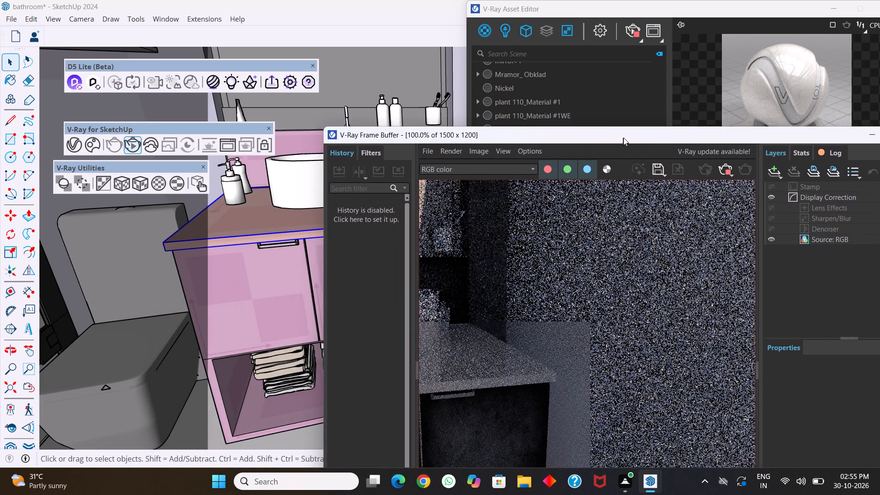
drag(623, 137, 628, 129)
middle_drag(317, 334, 303, 335)
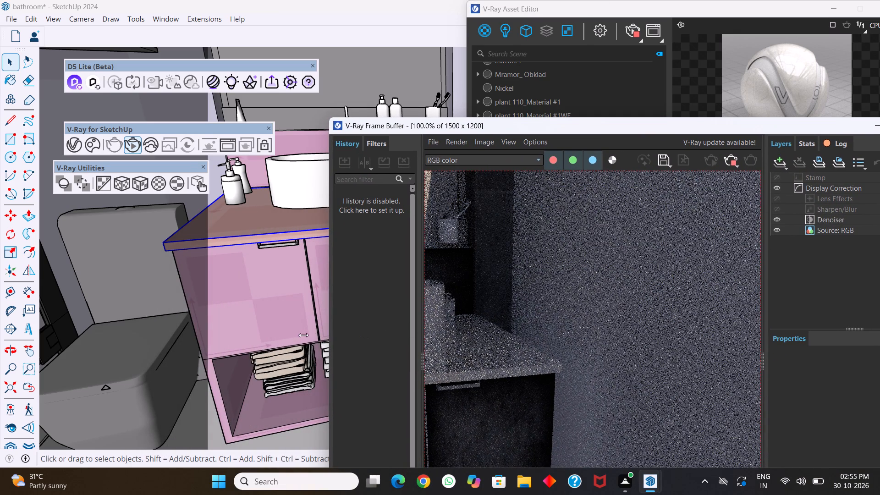
middle_drag(303, 335, 298, 336)
middle_drag(312, 334, 294, 336)
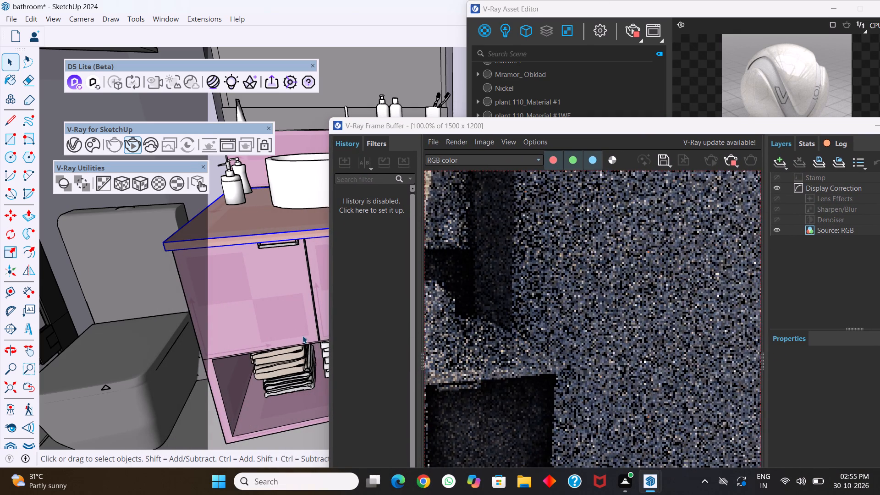
middle_drag(302, 335, 275, 340)
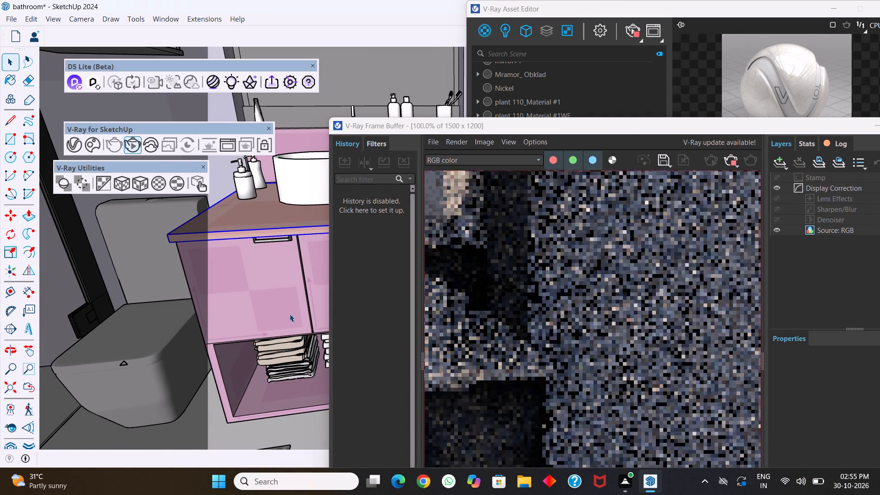
middle_drag(290, 306, 277, 307)
middle_drag(262, 295, 310, 303)
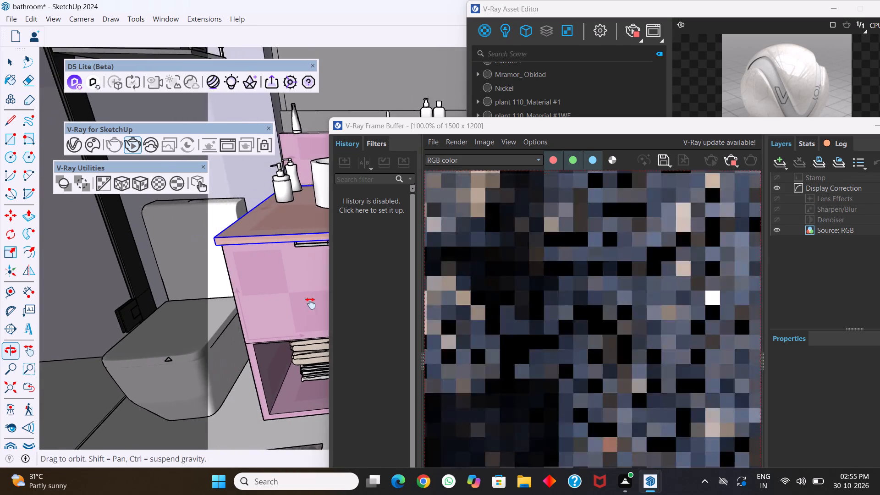
middle_drag(310, 303, 327, 314)
scroll(296, 279, up, 2)
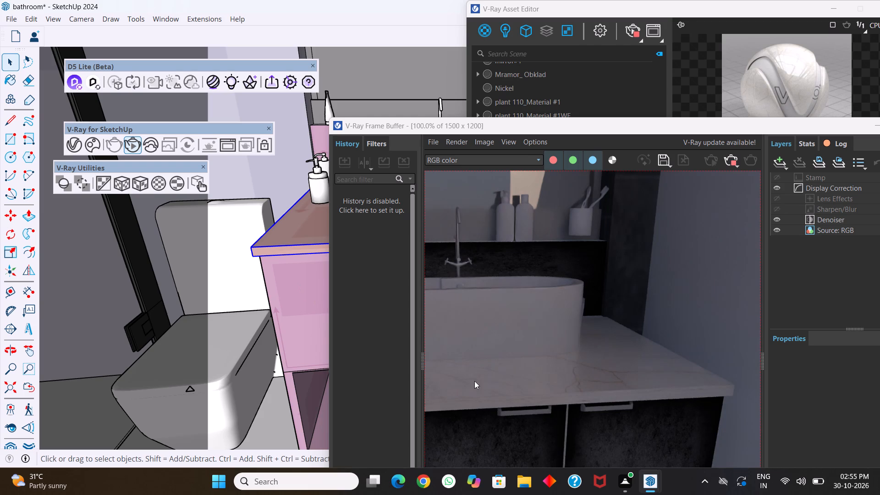
middle_drag(286, 243, 306, 285)
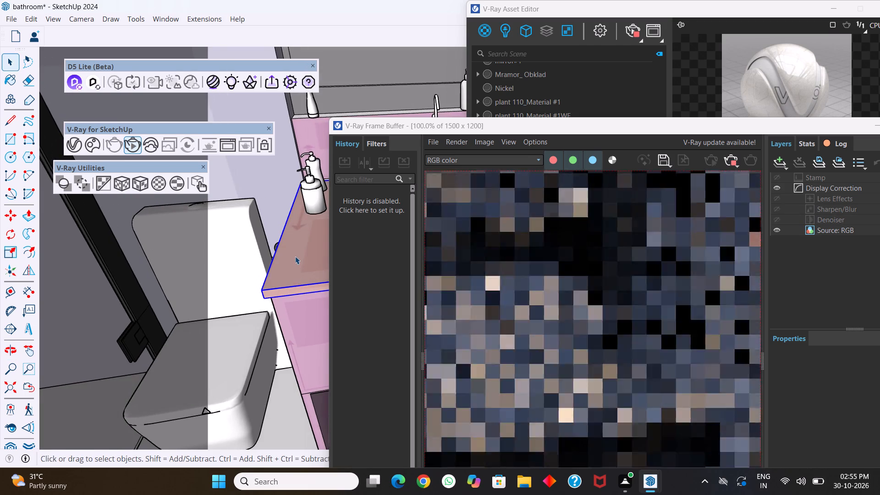
scroll(295, 256, up, 2)
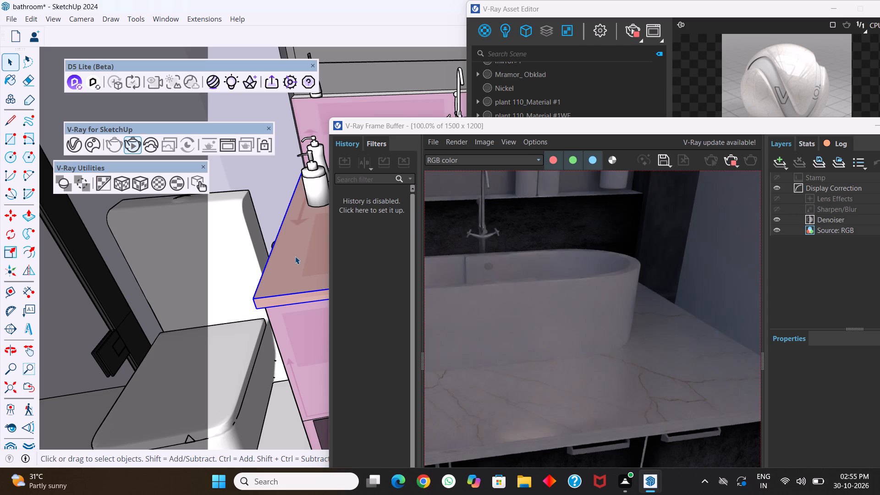
scroll(295, 256, up, 1)
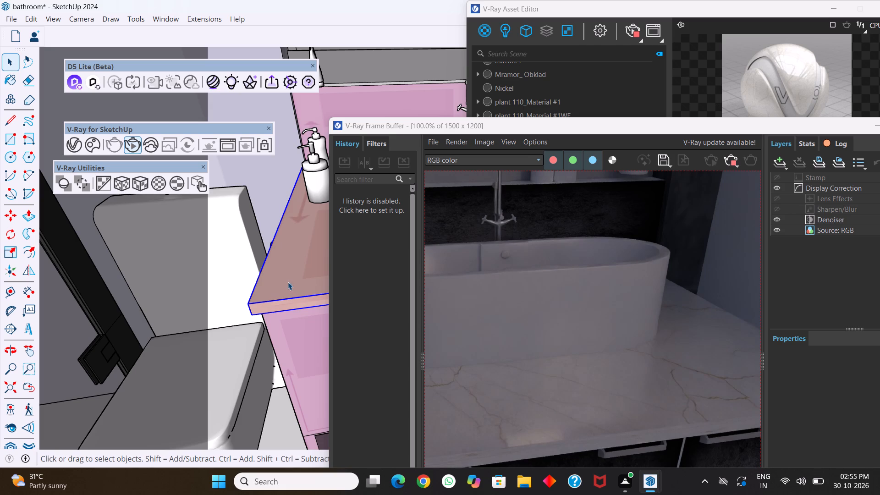
Stop the interactive render with the basin and vanity in view, and move the render window clear of the basin.
scroll(280, 307, down, 4)
middle_drag(279, 307, 300, 216)
middle_click(290, 245)
middle_drag(298, 225, 239, 262)
middle_drag(258, 284, 272, 282)
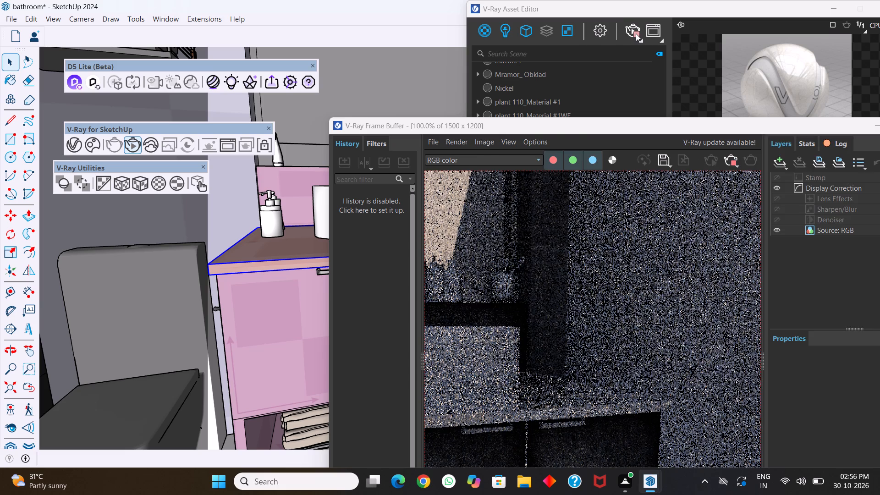
click(636, 33)
drag(440, 123, 393, 284)
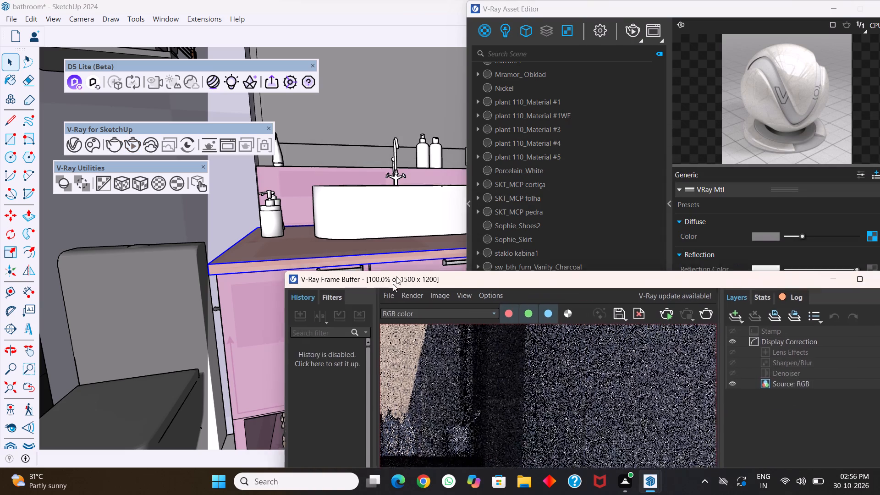
drag(393, 284, 357, 349)
Merge the basin's Cosmos asset, Bathtube 84-02, into the scene so its ceramic and metal materials can be edited.
click(381, 215)
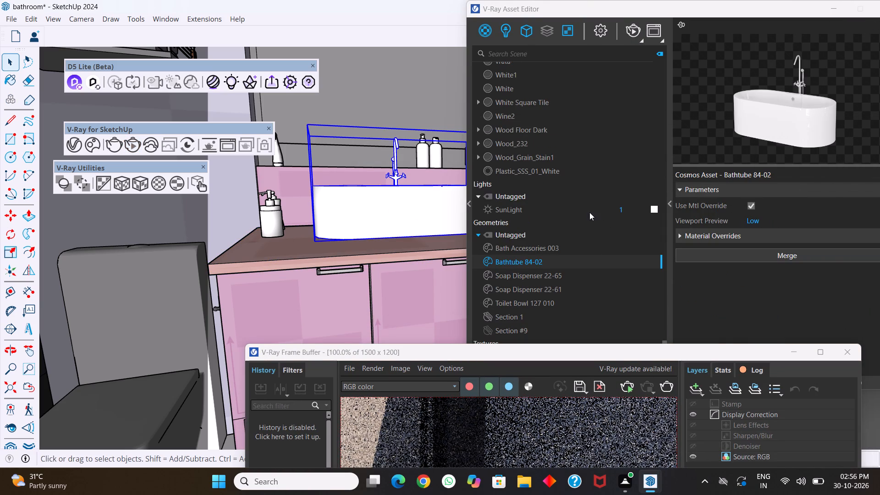
click(614, 263)
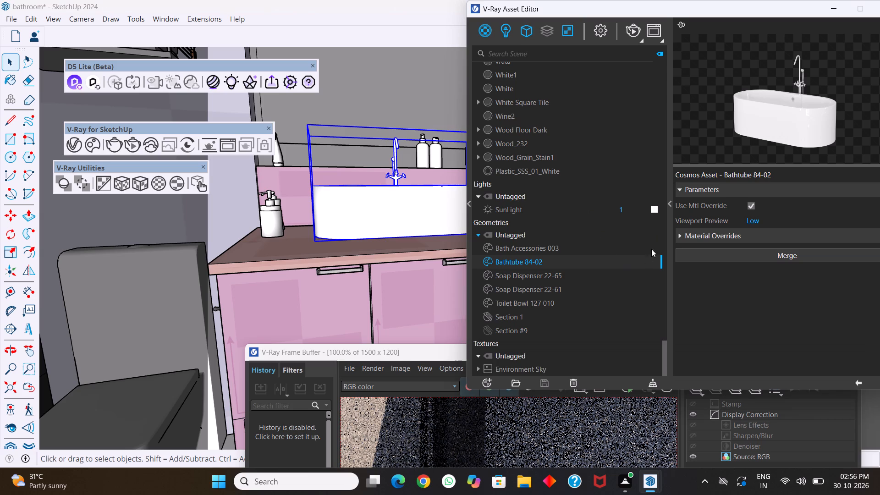
click(748, 238)
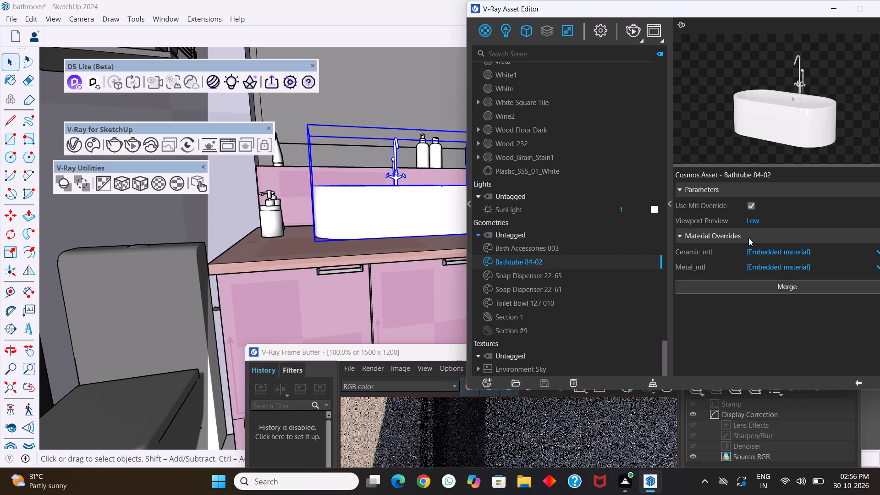
click(748, 238)
click(759, 250)
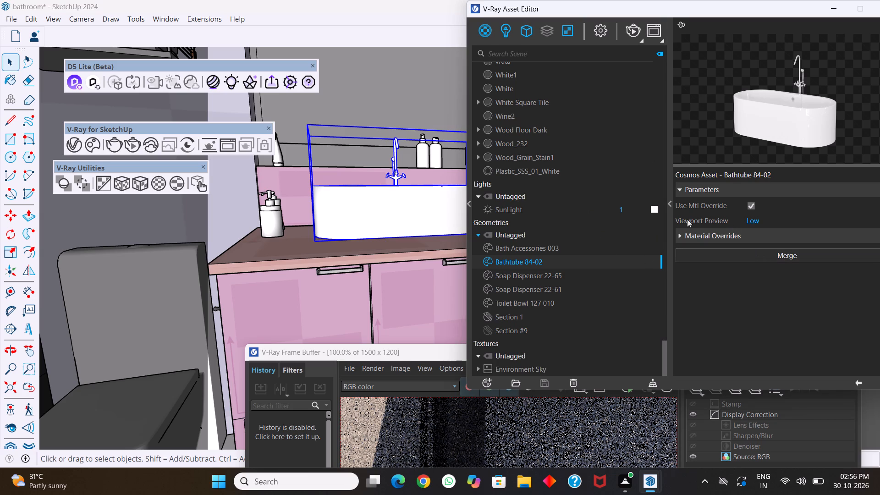
drag(705, 6, 677, 10)
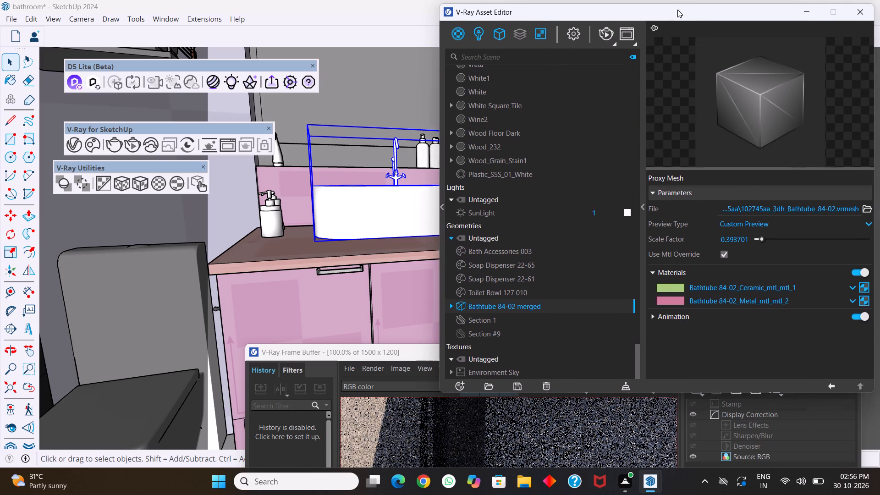
Expand the merged basin proxy's animation settings and examine its mesh parameters.
drag(677, 10, 671, 11)
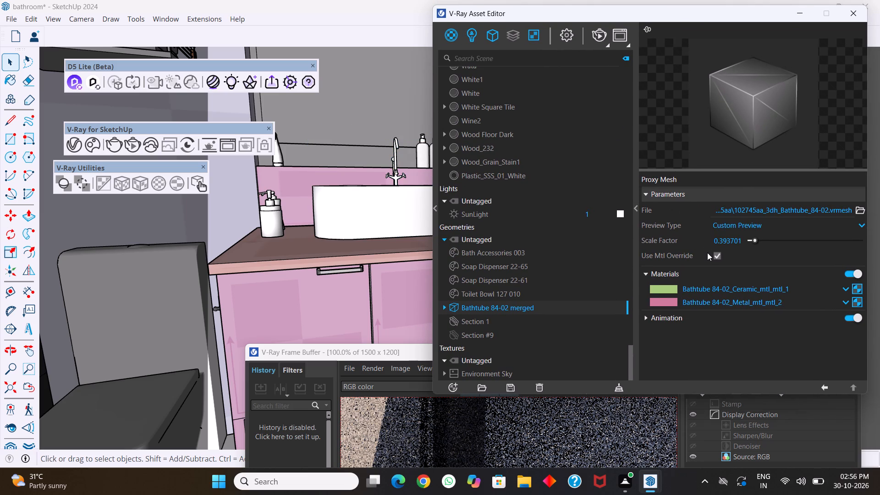
click(669, 315)
scroll(690, 293, down, 4)
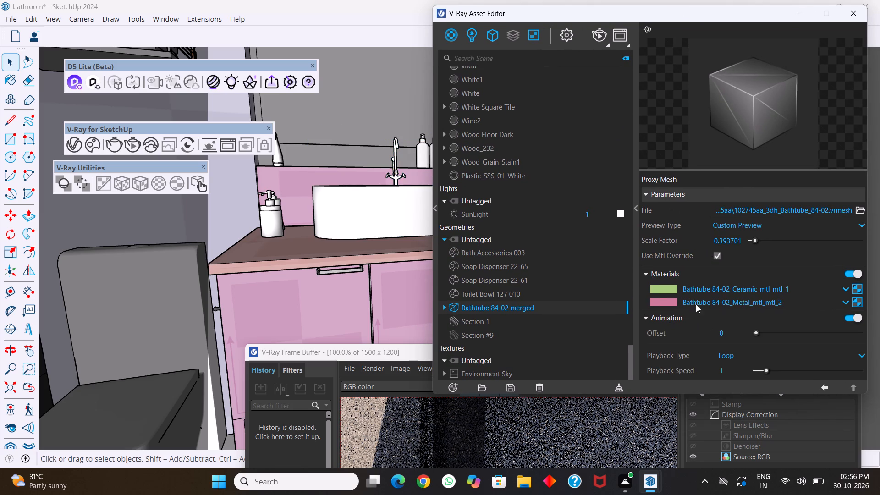
scroll(709, 337, down, 5)
scroll(709, 337, up, 8)
scroll(694, 351, down, 4)
scroll(694, 351, up, 4)
scroll(694, 351, down, 5)
scroll(694, 351, up, 5)
scroll(694, 351, down, 5)
scroll(694, 351, up, 5)
scroll(694, 351, down, 5)
scroll(694, 351, up, 5)
scroll(694, 351, down, 5)
scroll(694, 351, up, 4)
scroll(694, 351, down, 4)
scroll(694, 351, up, 4)
scroll(694, 351, down, 4)
scroll(694, 351, up, 4)
Purge the unused assets from the V-Ray scene.
drag(666, 17, 641, 42)
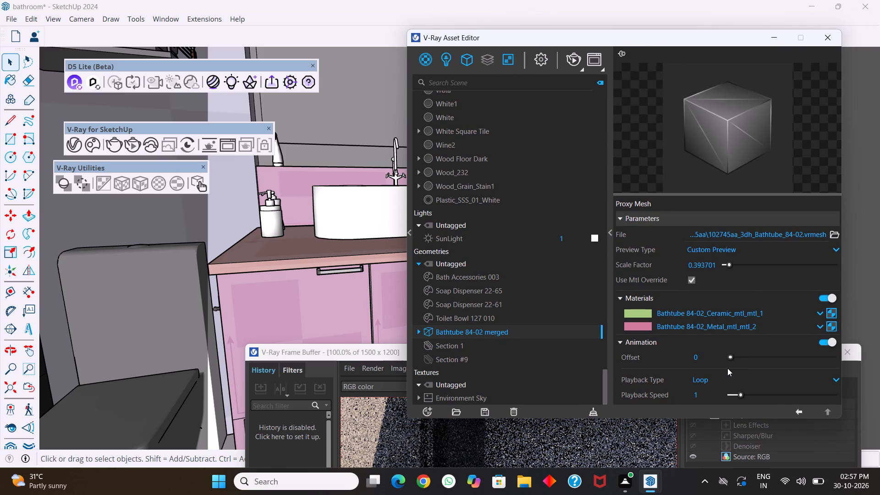
click(594, 413)
click(472, 240)
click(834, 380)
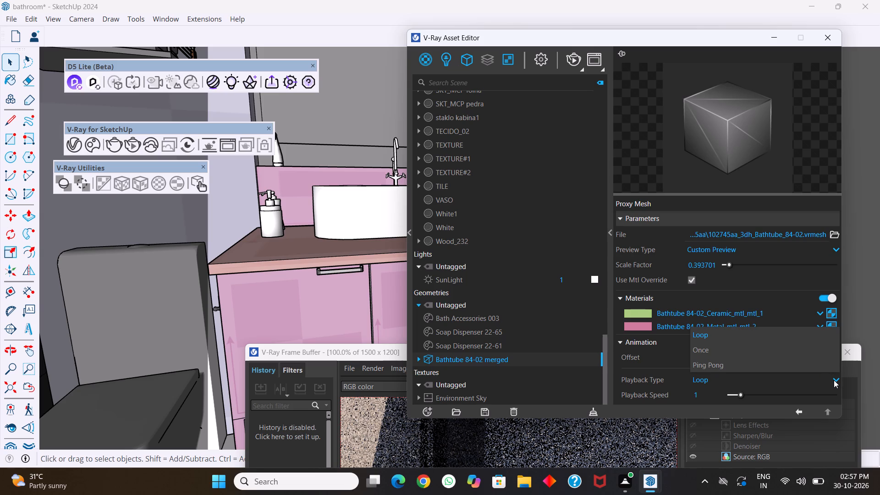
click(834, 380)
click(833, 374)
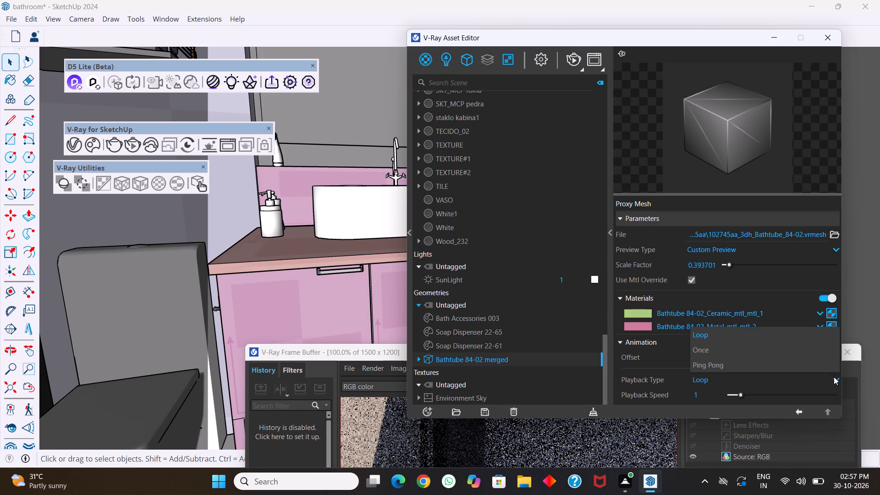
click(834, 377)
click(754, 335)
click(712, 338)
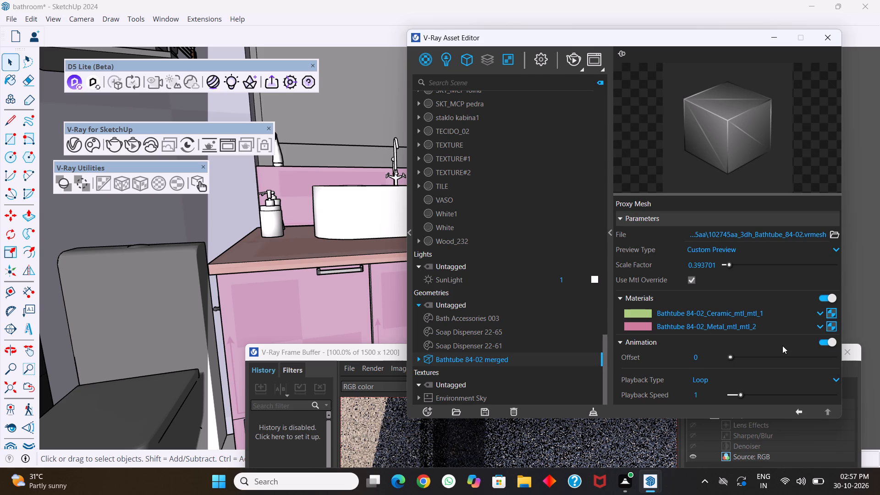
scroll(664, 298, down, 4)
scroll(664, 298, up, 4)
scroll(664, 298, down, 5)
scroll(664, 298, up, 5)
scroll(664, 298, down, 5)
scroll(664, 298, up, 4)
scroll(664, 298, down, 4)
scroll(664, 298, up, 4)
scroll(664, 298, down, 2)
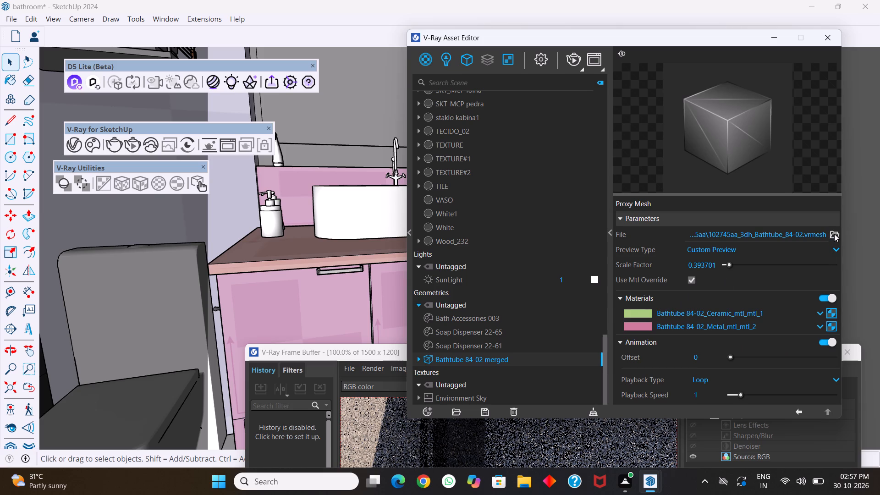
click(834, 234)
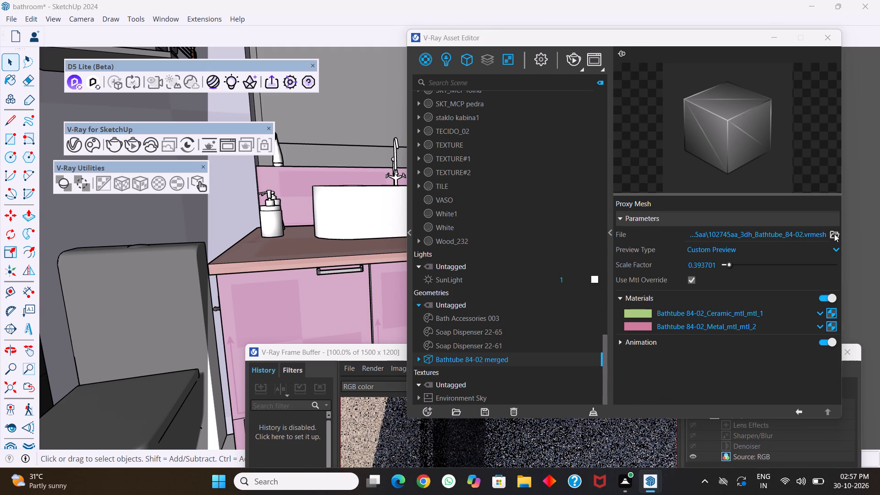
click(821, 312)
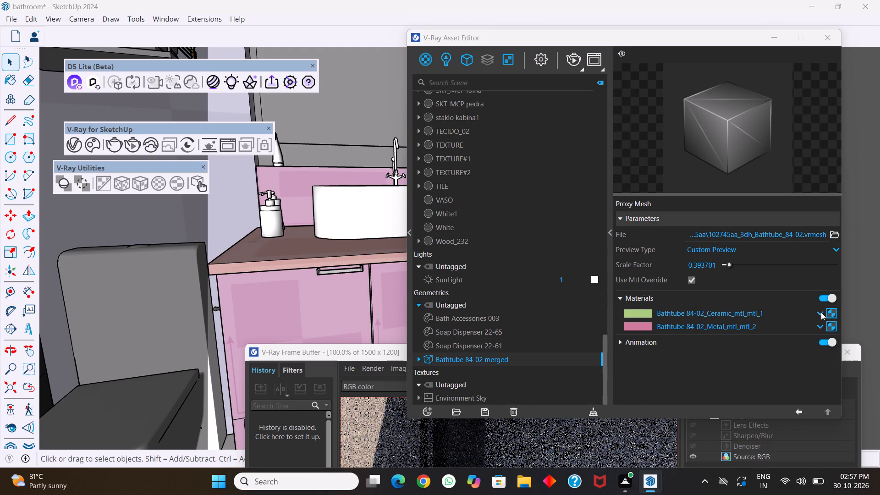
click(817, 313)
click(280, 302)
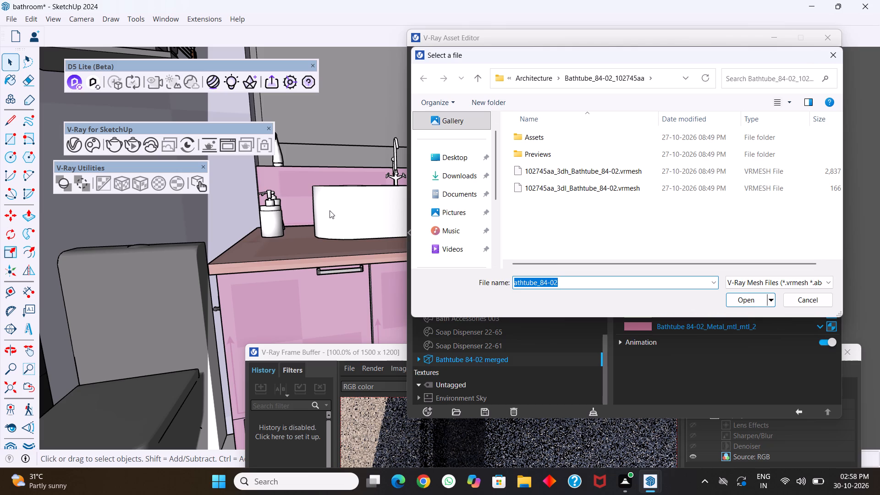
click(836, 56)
Assign the TILE material to the basin proxy's ceramic material slot.
click(820, 310)
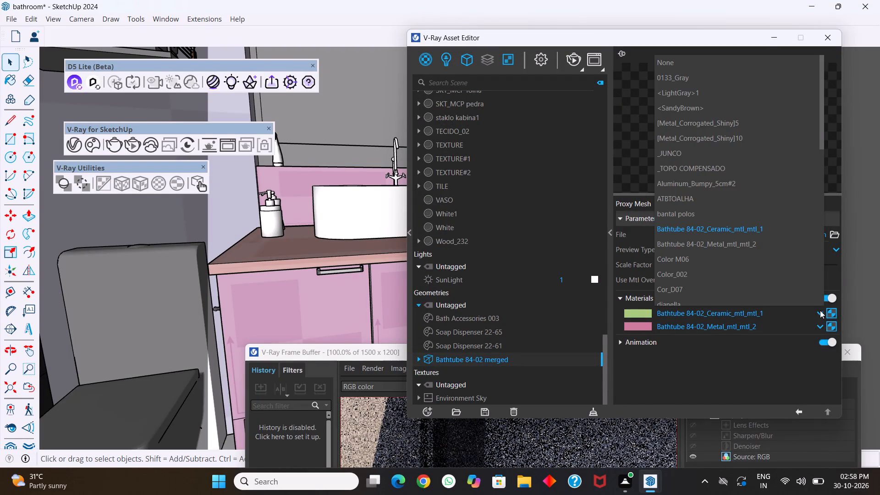
scroll(711, 262, down, 4)
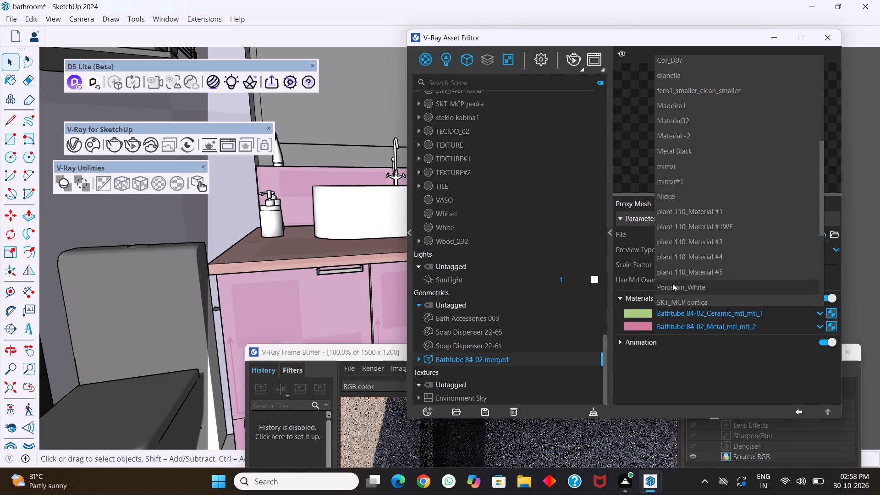
scroll(688, 263, down, 1)
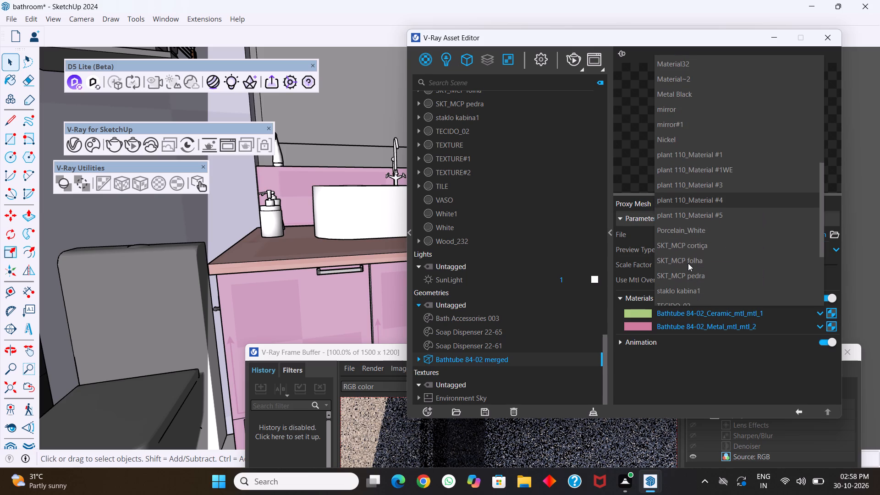
scroll(688, 263, down, 2)
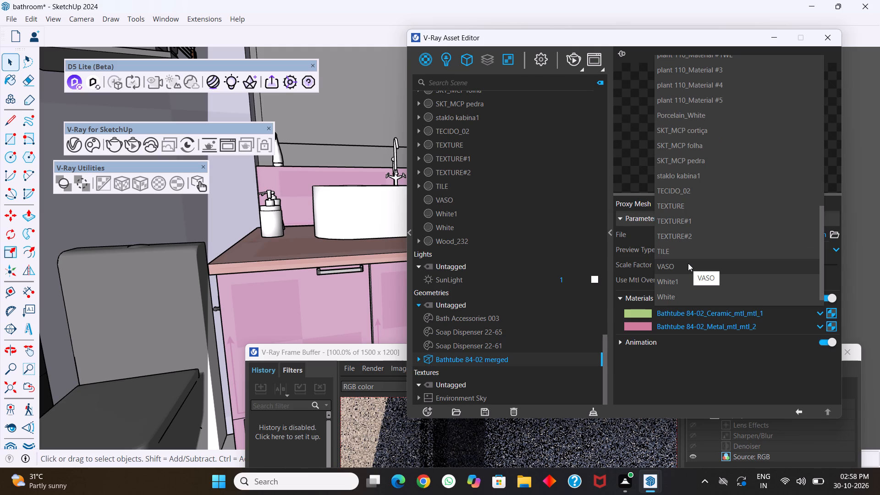
click(680, 248)
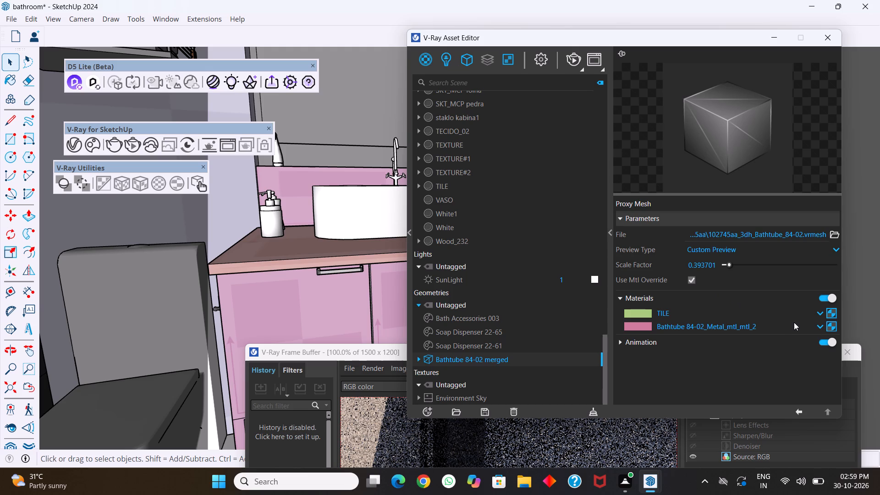
Assign the TILE material to the basin proxy's metal material slot.
click(819, 327)
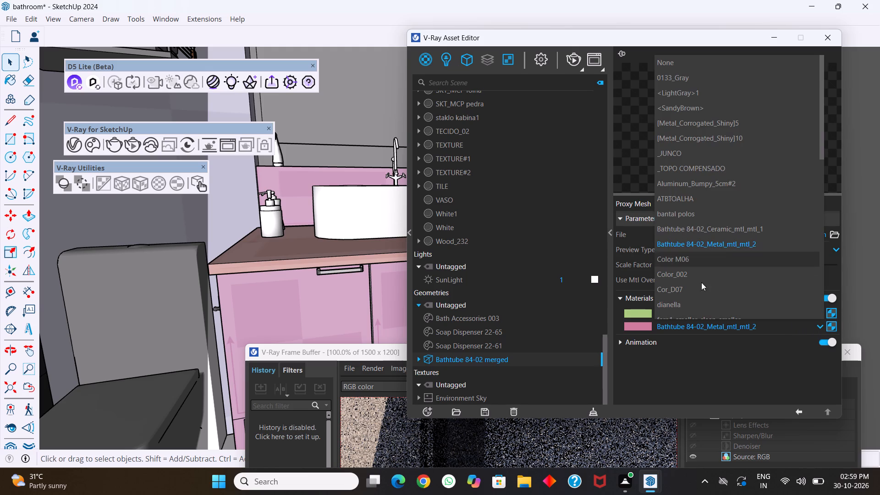
scroll(695, 261, down, 6)
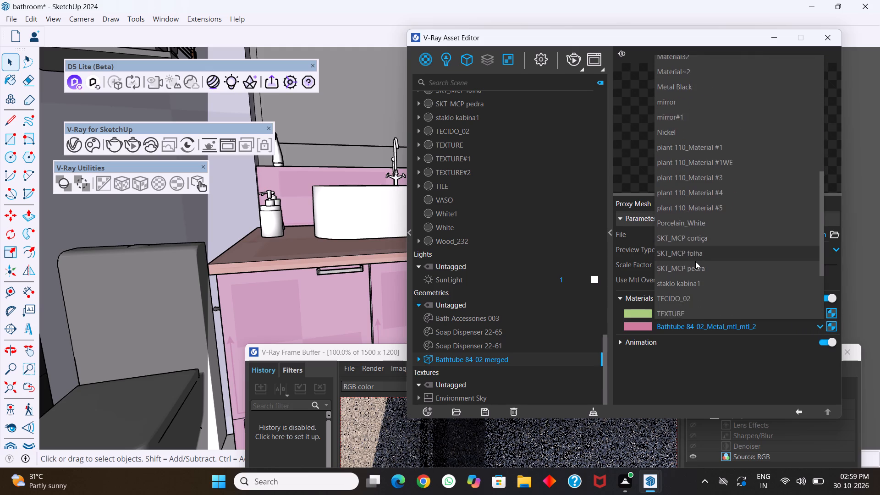
scroll(695, 261, down, 3)
click(687, 252)
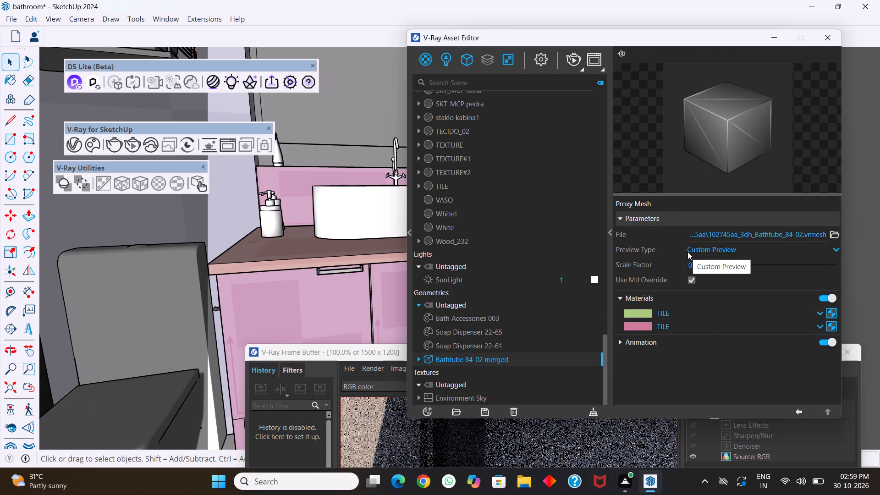
Run an interactive render, check the basin and countertop in it, stop it and move the render window clear.
click(381, 353)
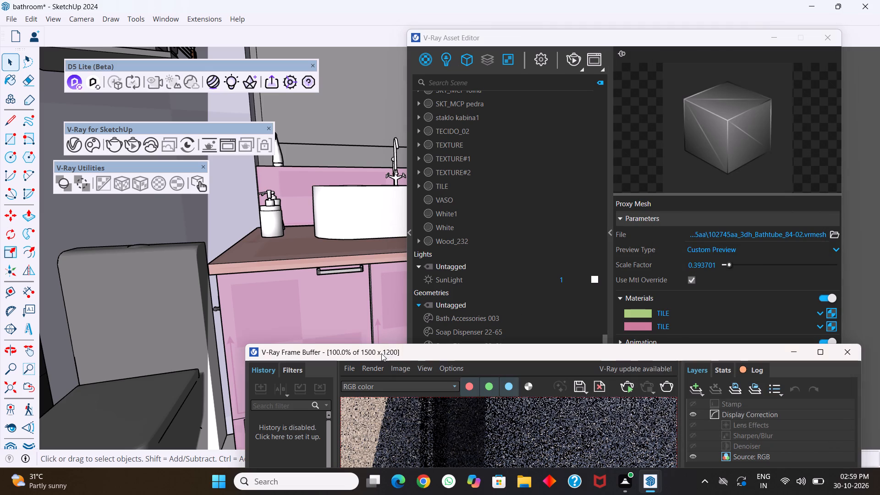
click(627, 385)
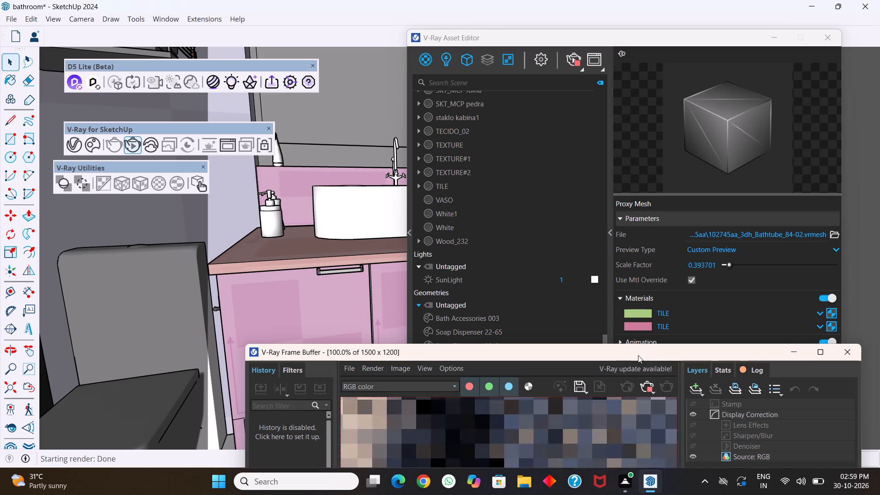
drag(638, 355, 652, 167)
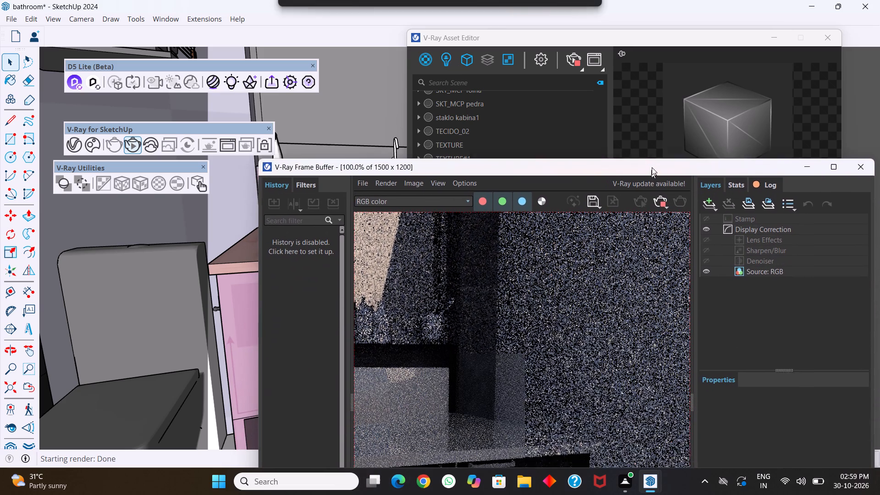
drag(652, 167, 657, 148)
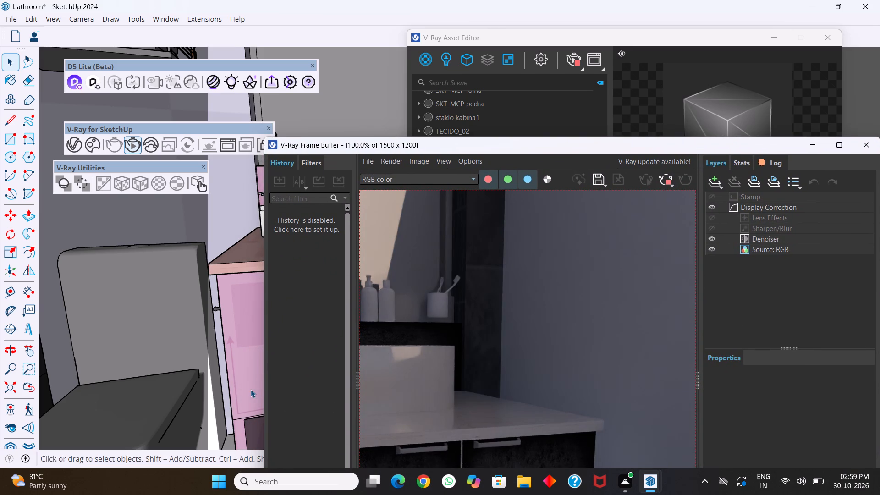
middle_drag(251, 390, 233, 392)
middle_click(233, 392)
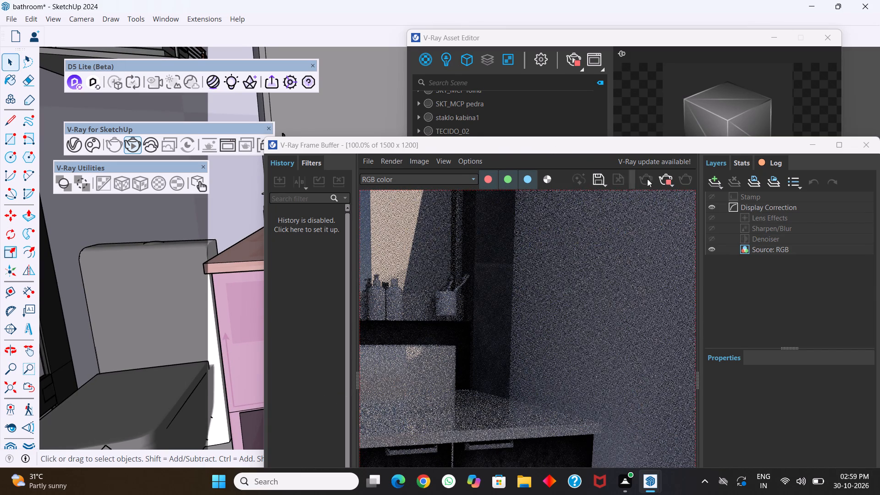
click(662, 180)
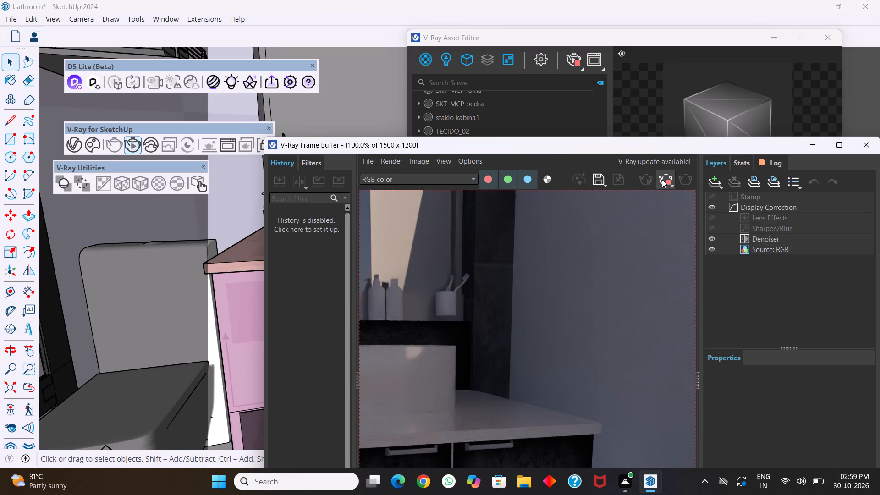
drag(675, 141, 641, 401)
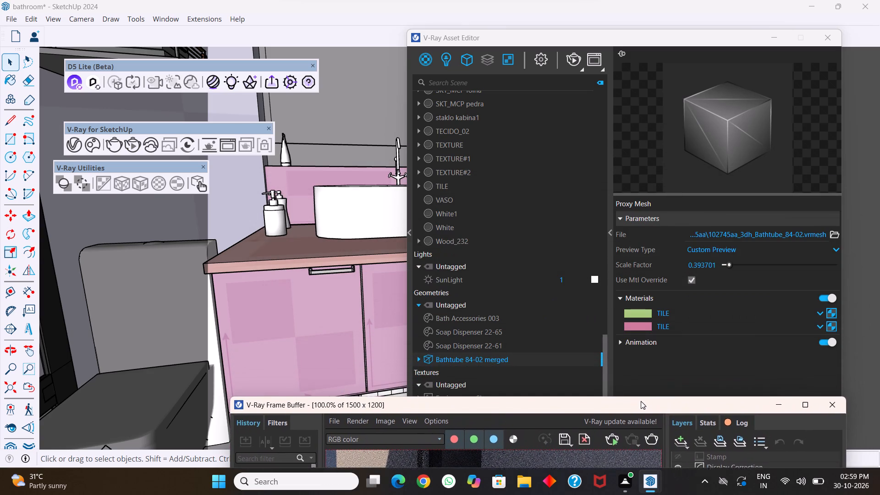
drag(641, 401, 641, 402)
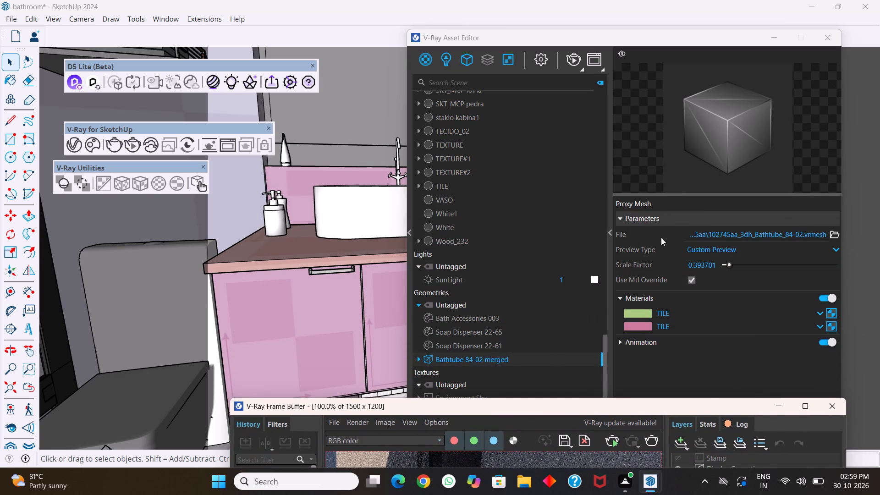
Open the basin proxy's mesh file selection and look through the Downloads folder for a replacement mesh, using larger folder previews.
click(835, 232)
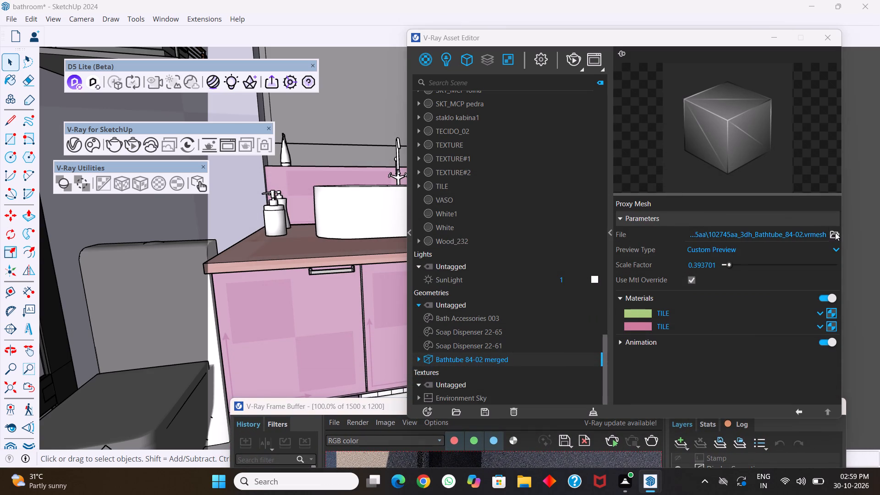
click(462, 174)
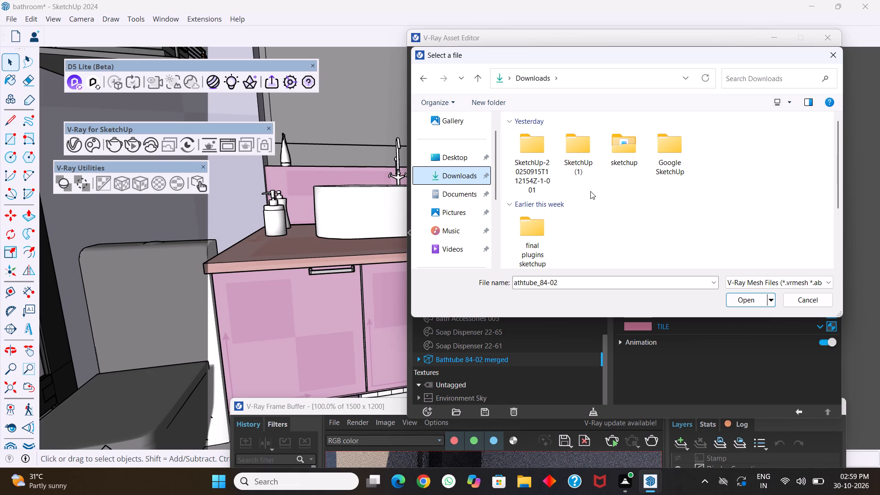
scroll(579, 170, up, 11)
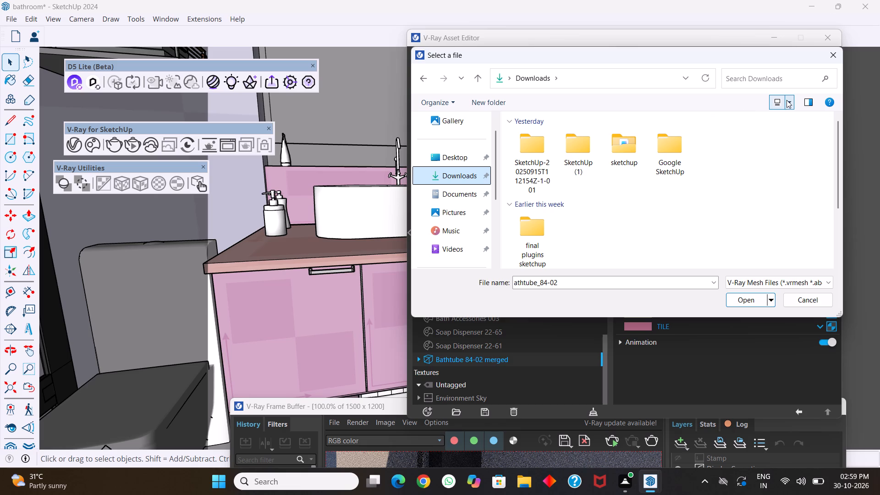
click(787, 100)
click(820, 85)
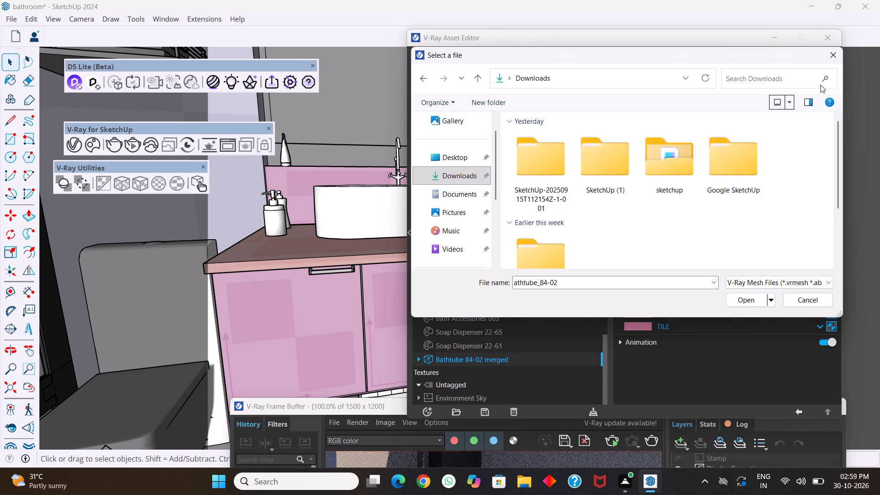
scroll(639, 182, down, 10)
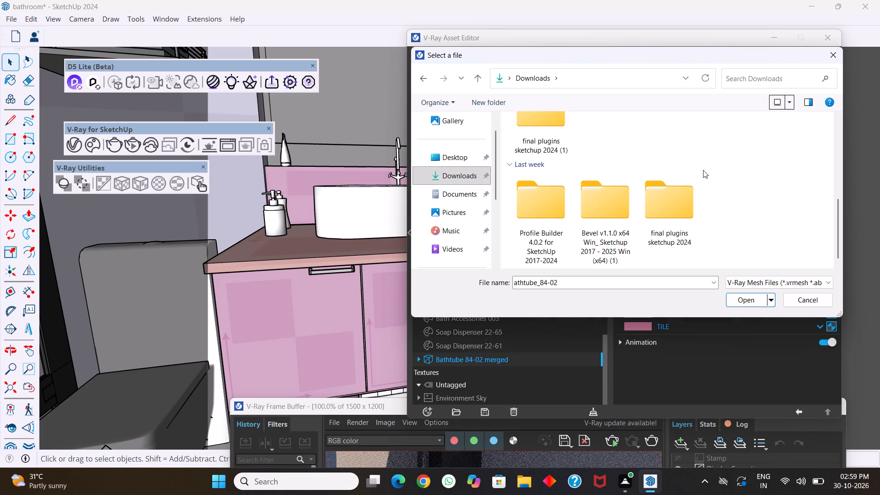
scroll(703, 170, down, 8)
scroll(557, 149, up, 4)
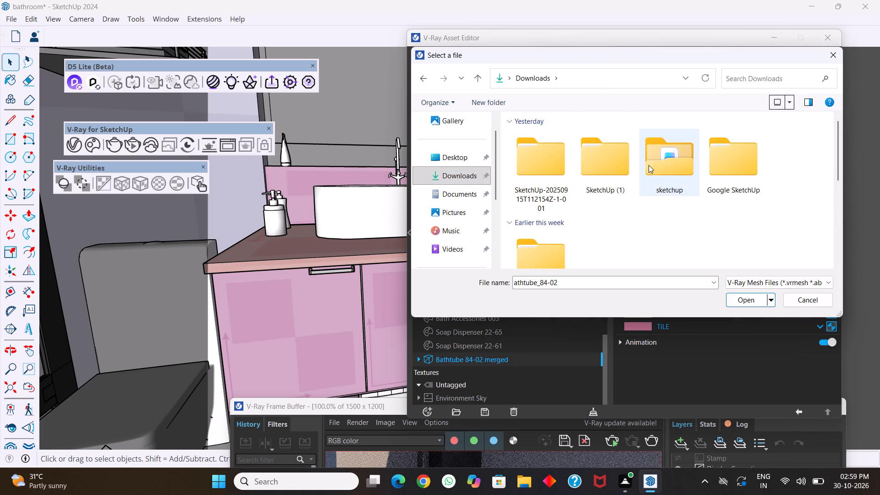
Check the SketchUp-20250915 and SketchUp (1) folders in Downloads for a usable V-Ray mesh file.
double_click(547, 163)
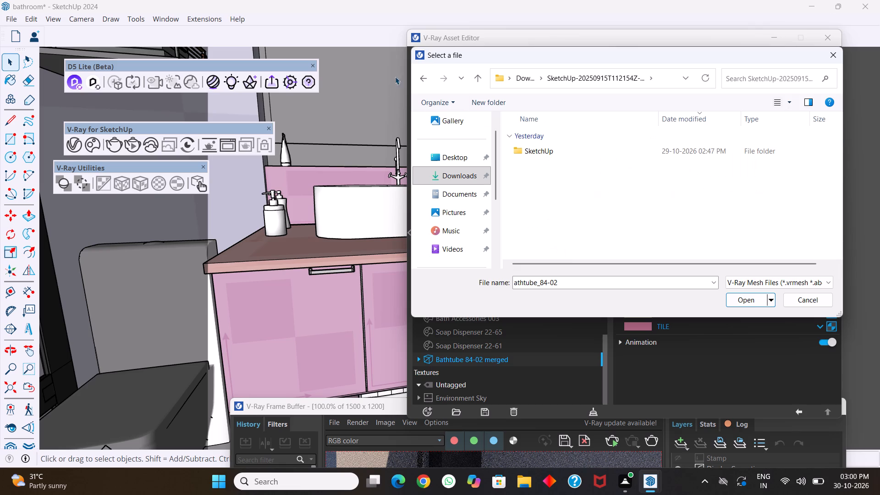
click(423, 75)
double_click(604, 156)
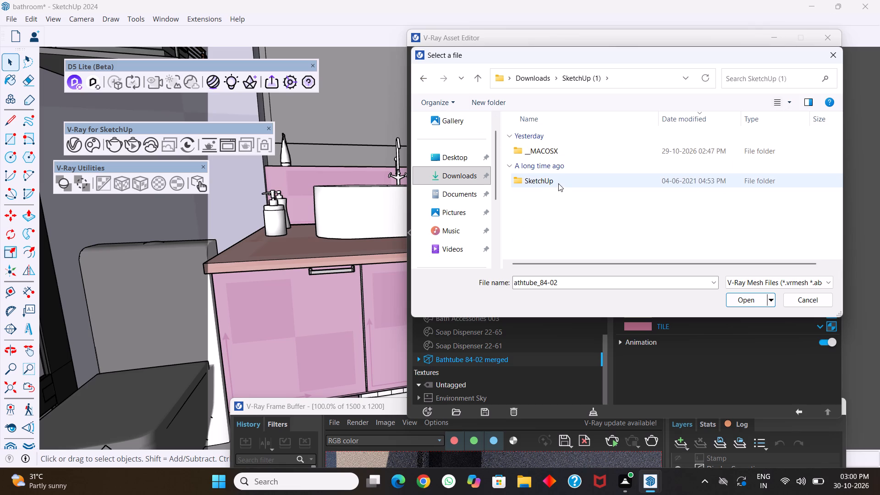
double_click(558, 183)
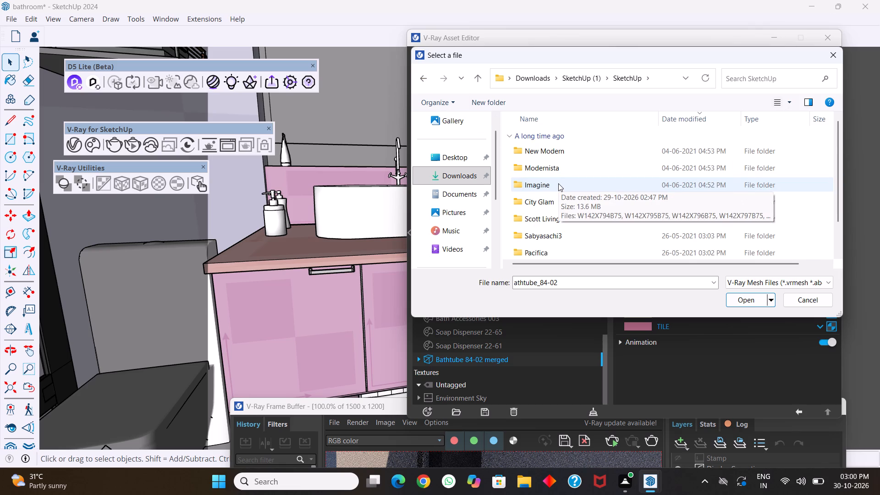
scroll(558, 183, down, 11)
scroll(558, 183, up, 12)
click(421, 74)
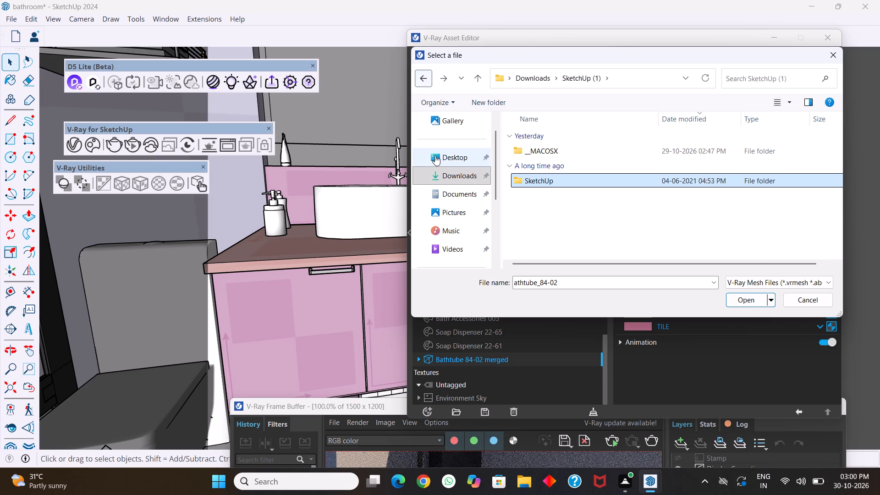
click(441, 157)
click(425, 82)
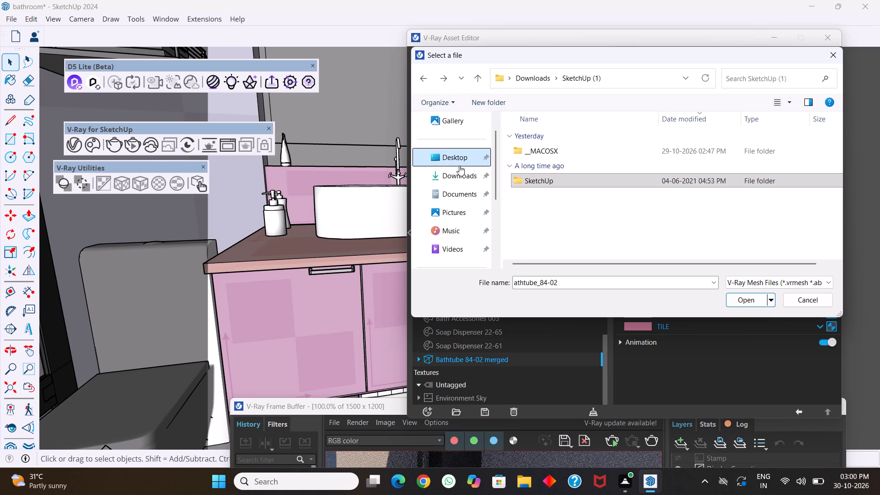
Check the TEXTURES folder on drive D, including the dry_river_pebbles_4k and pngtree background folders, for a usable file.
scroll(462, 214, down, 3)
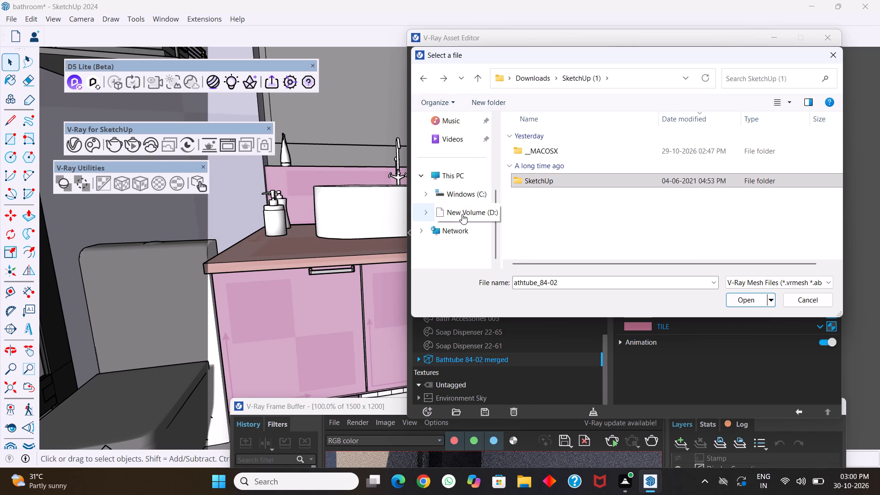
click(462, 214)
double_click(572, 139)
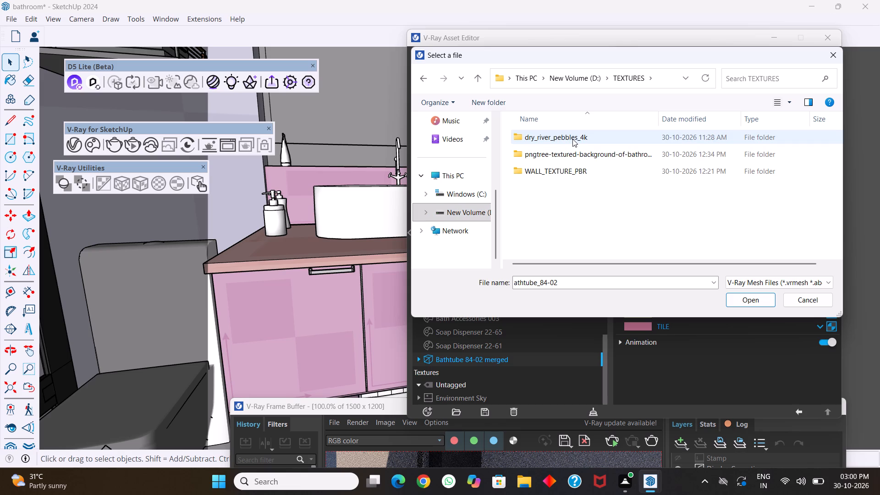
double_click(570, 142)
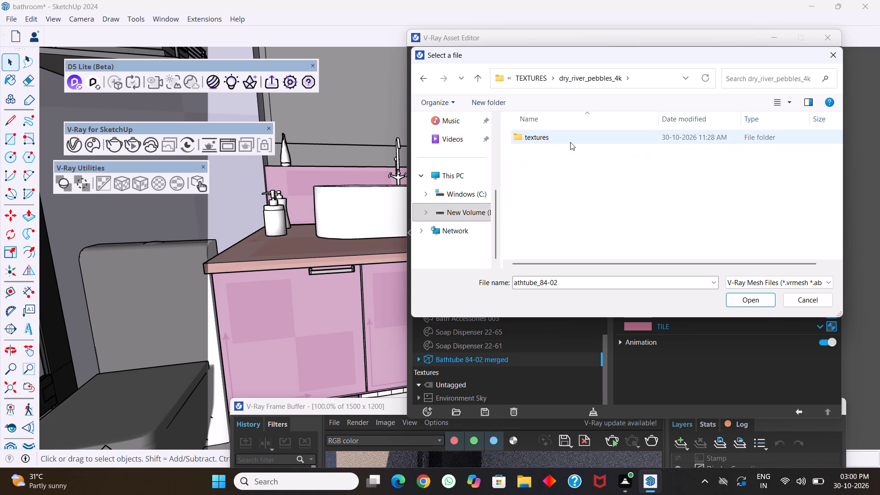
double_click(570, 142)
click(423, 77)
click(423, 77)
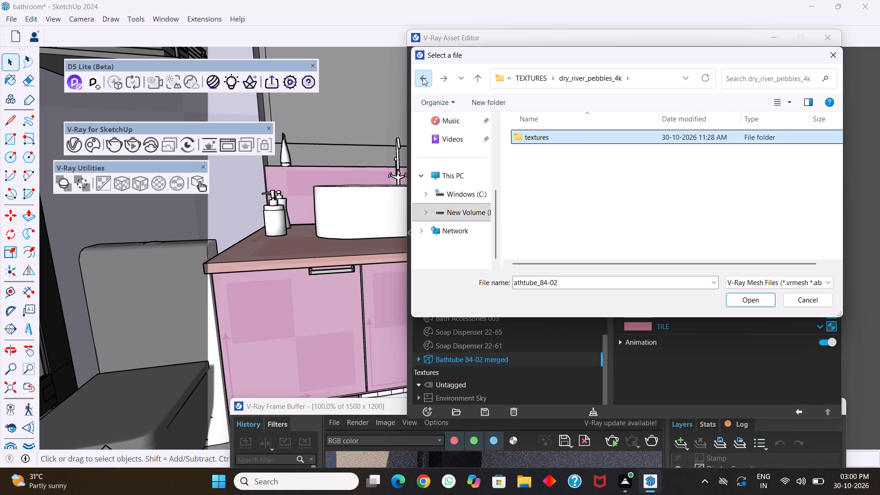
double_click(566, 154)
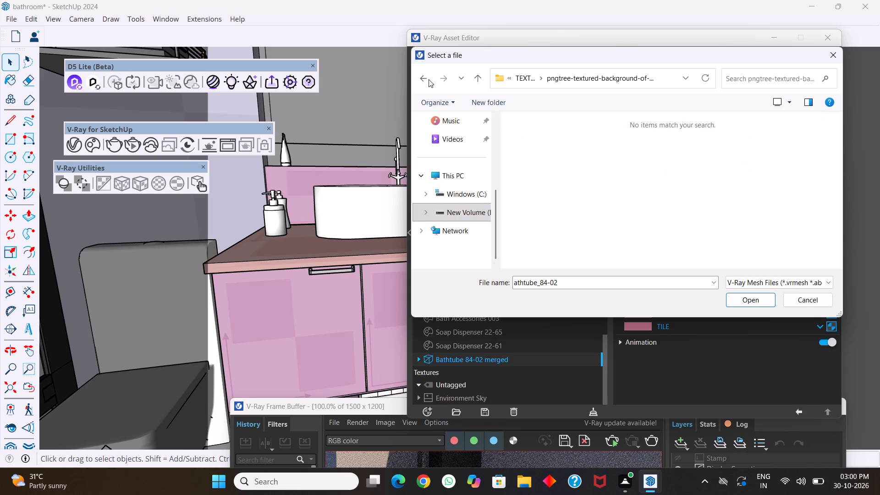
click(417, 77)
click(417, 77)
click(417, 77)
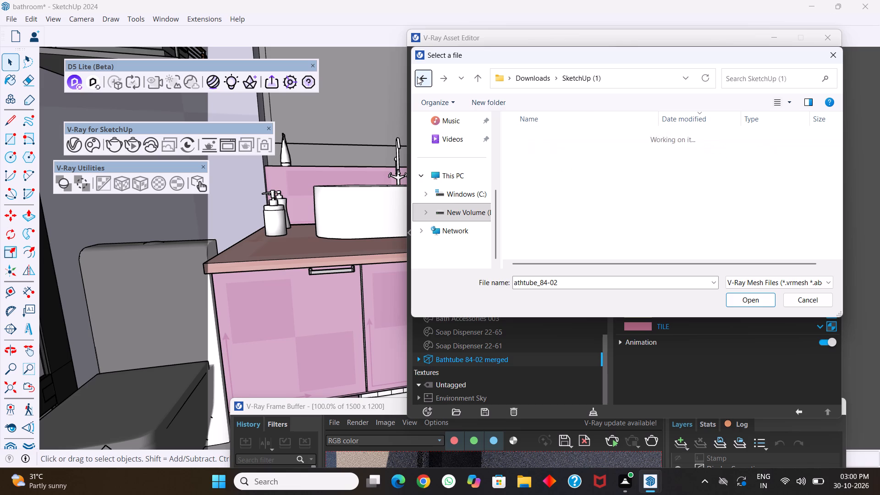
click(417, 77)
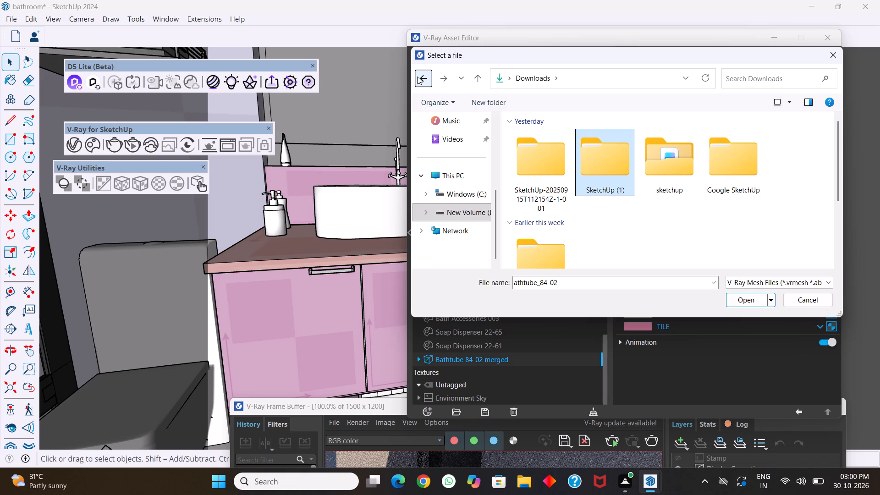
Check the Google SketchUp download's All Finishes JPEG images and Concrete folders, and close the file selection without choosing a file.
scroll(523, 132, up, 11)
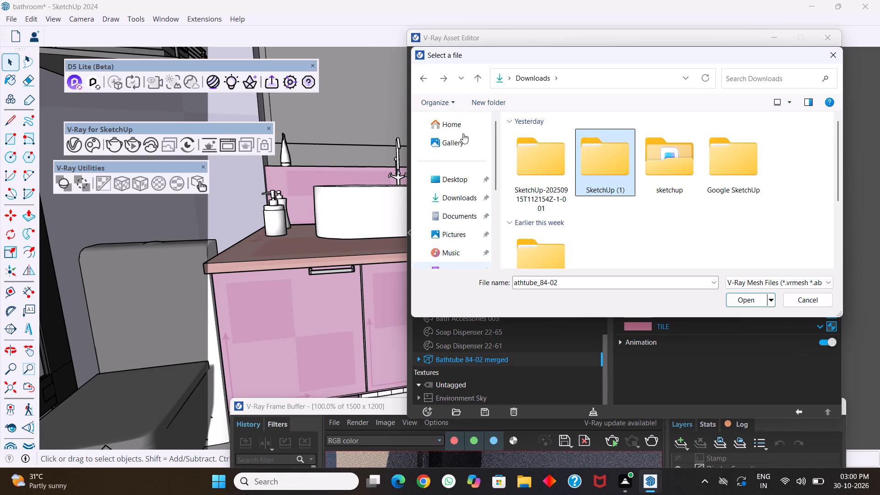
scroll(463, 133, up, 3)
click(463, 201)
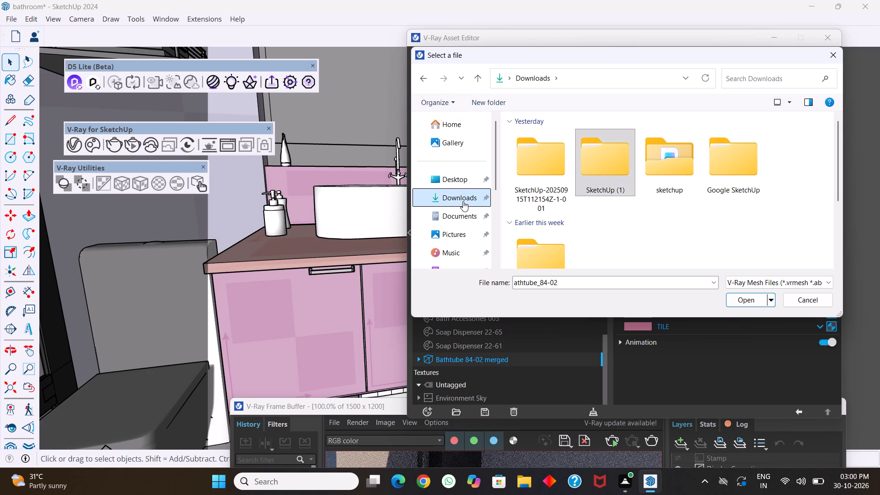
double_click(724, 168)
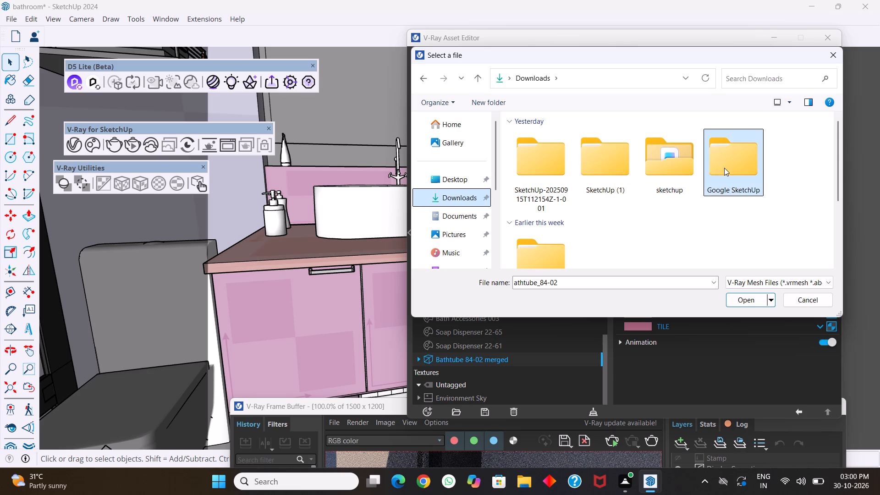
double_click(641, 152)
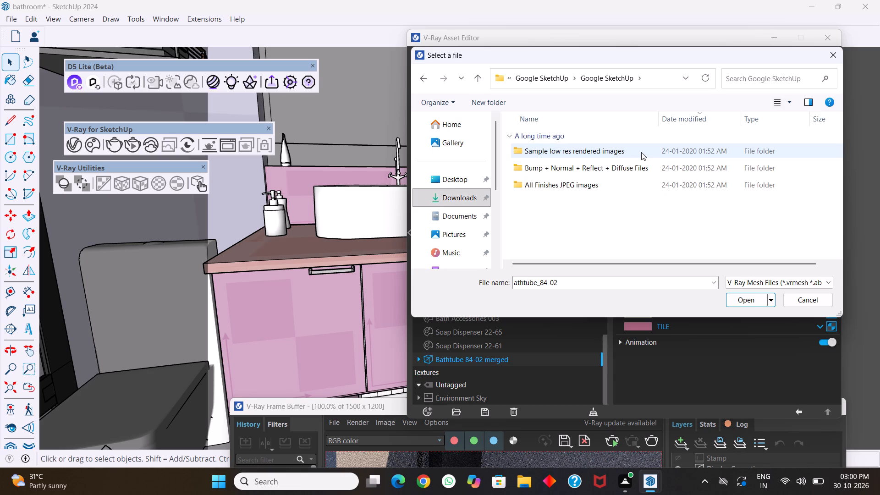
double_click(595, 186)
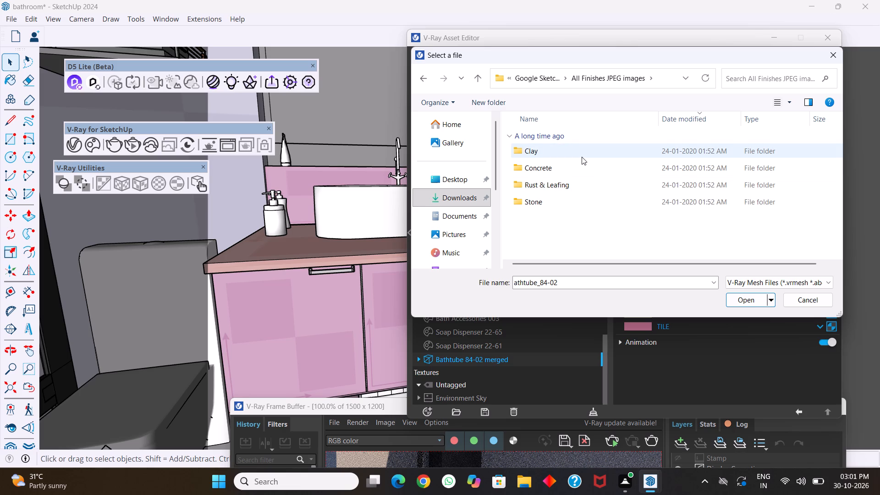
double_click(577, 171)
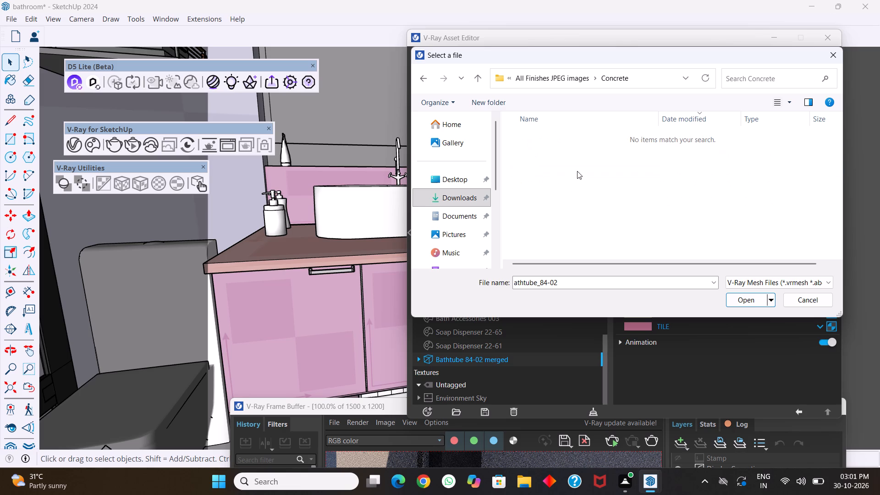
click(422, 79)
click(422, 79)
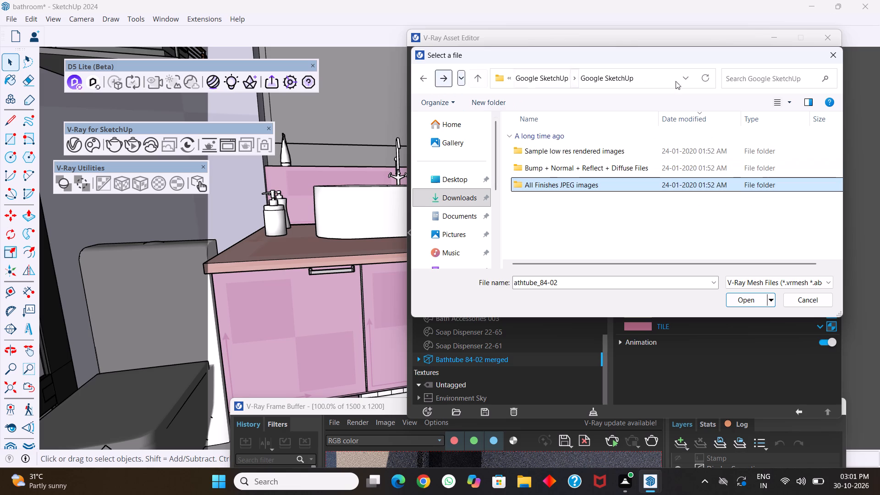
click(836, 53)
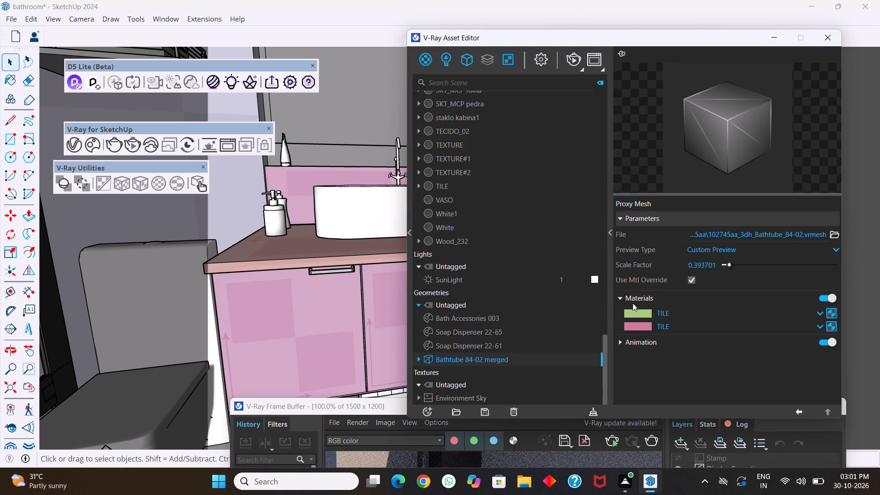
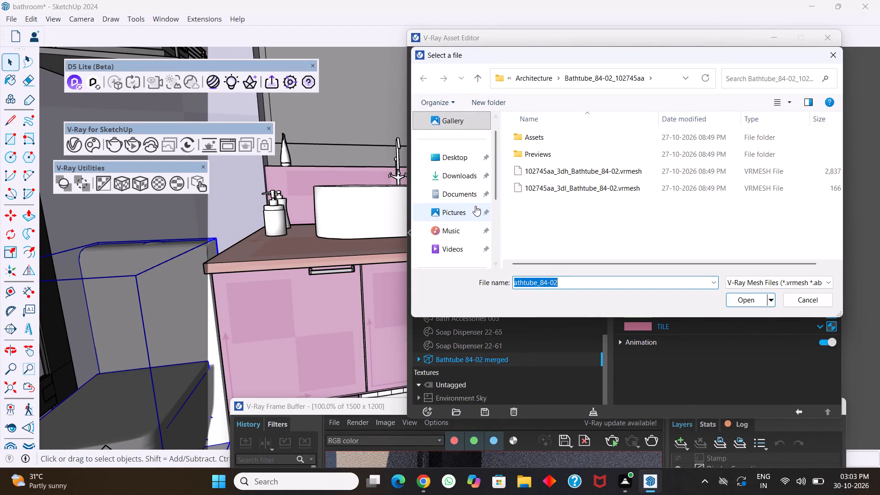
Check the TEXTURES folder on drive D for a usable V-Ray mesh file and close the file selection without choosing one.
scroll(460, 212, down, 4)
click(460, 212)
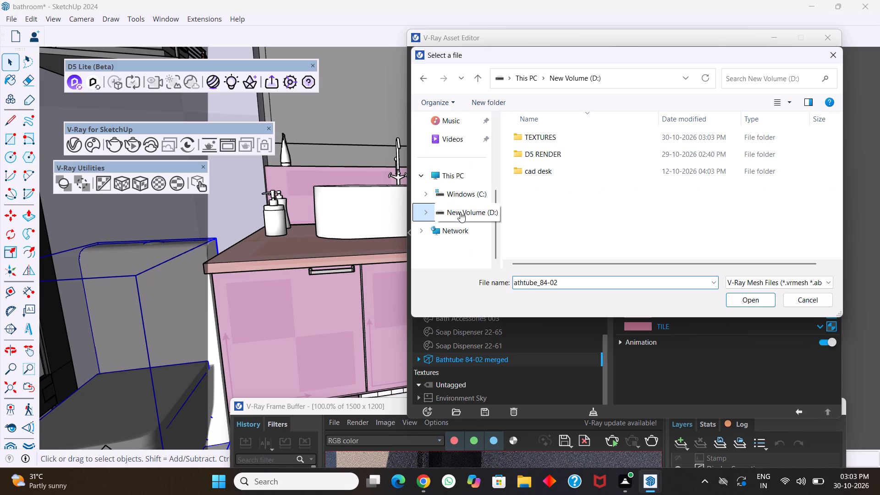
double_click(564, 135)
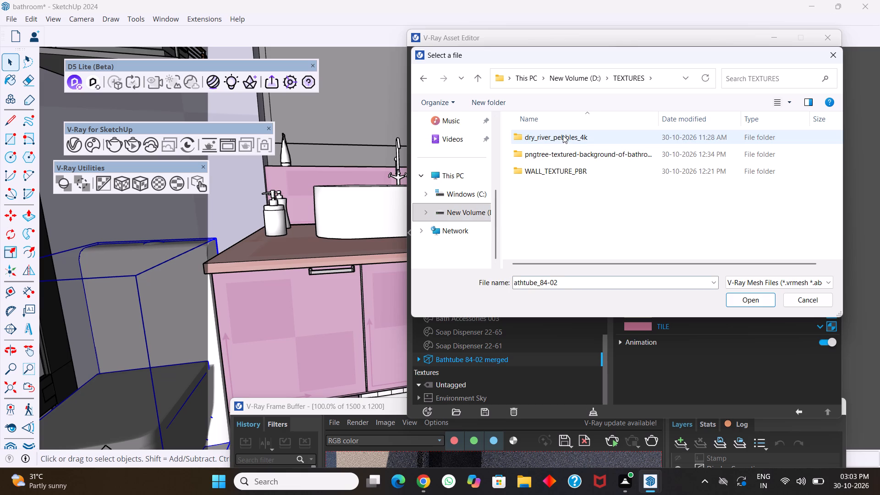
scroll(561, 192, down, 4)
scroll(561, 192, up, 7)
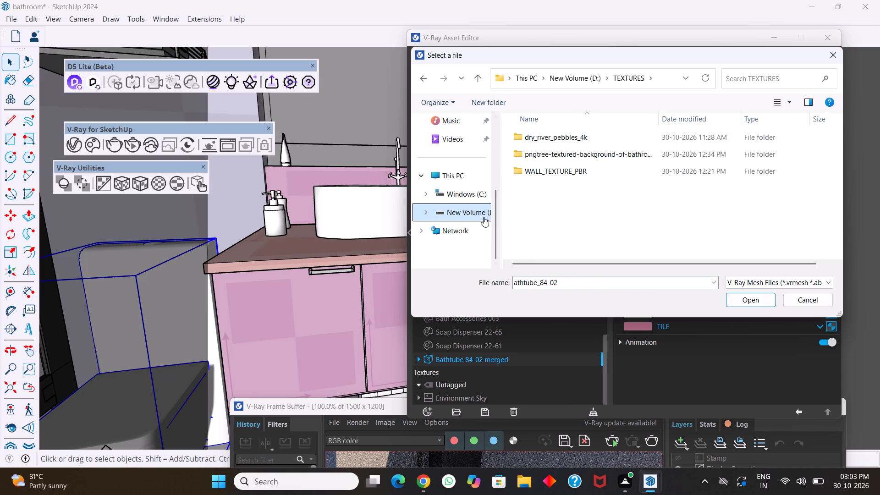
click(469, 209)
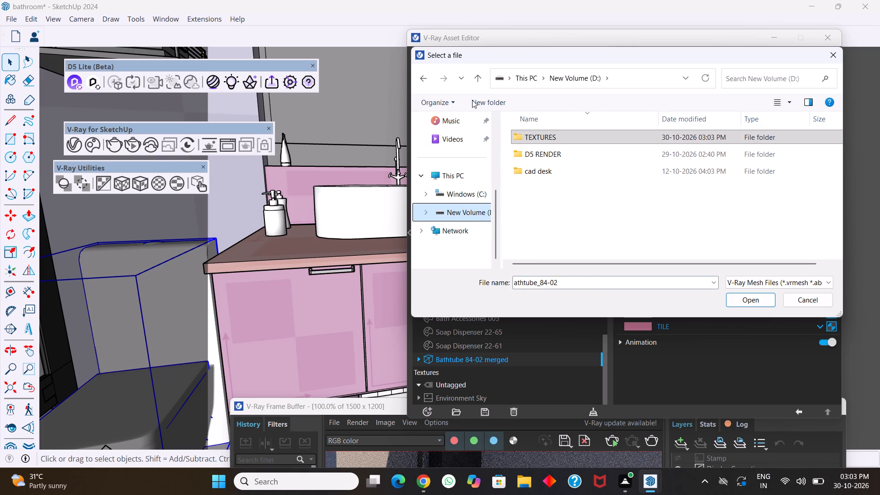
click(836, 52)
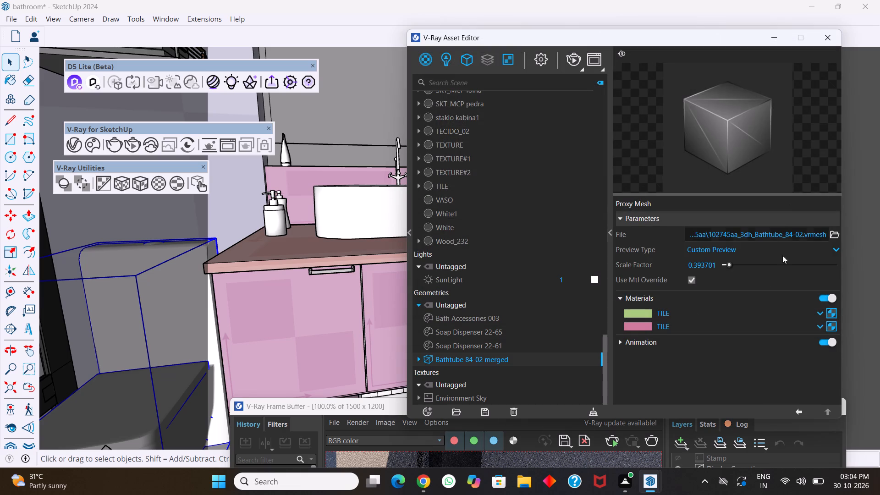
Replace the diffuse bitmap of the basin proxy's TILE material with marble.jpg from the TEXTURES folder on drive D.
click(830, 314)
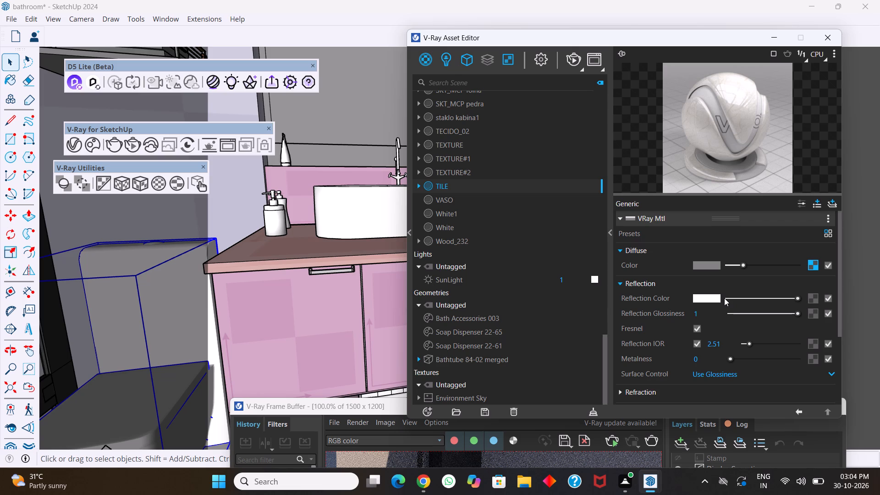
click(812, 266)
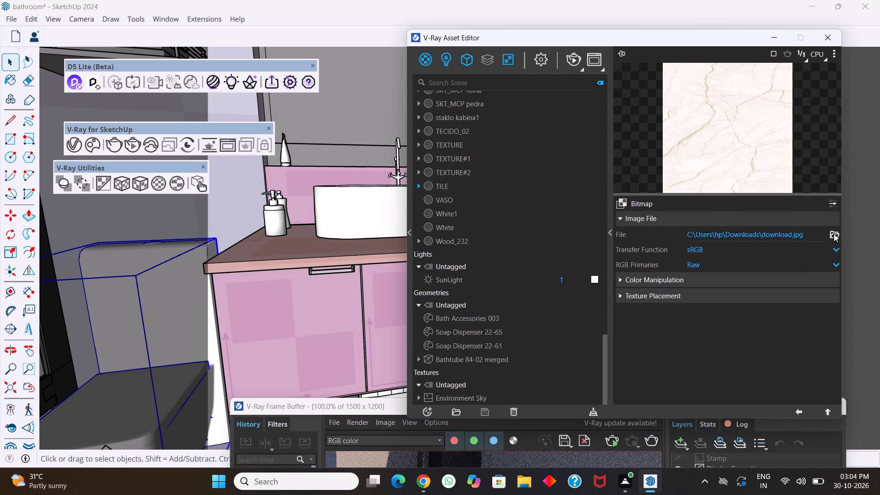
click(834, 234)
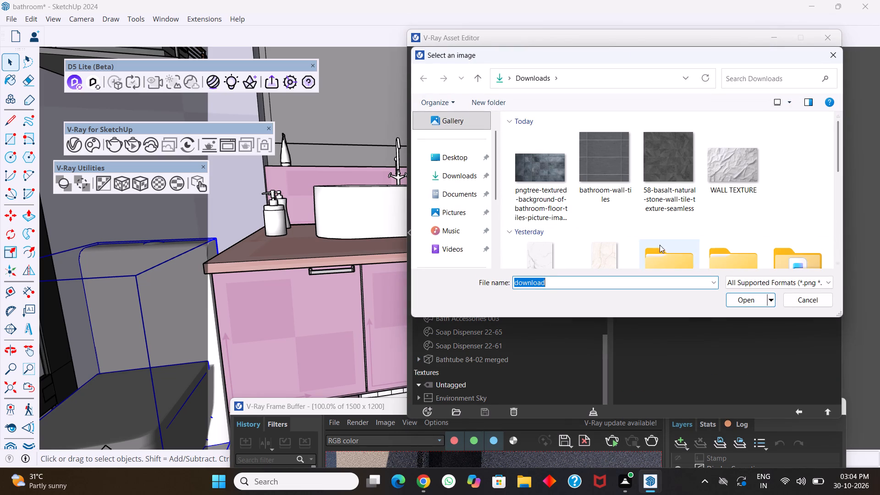
scroll(460, 242, down, 2)
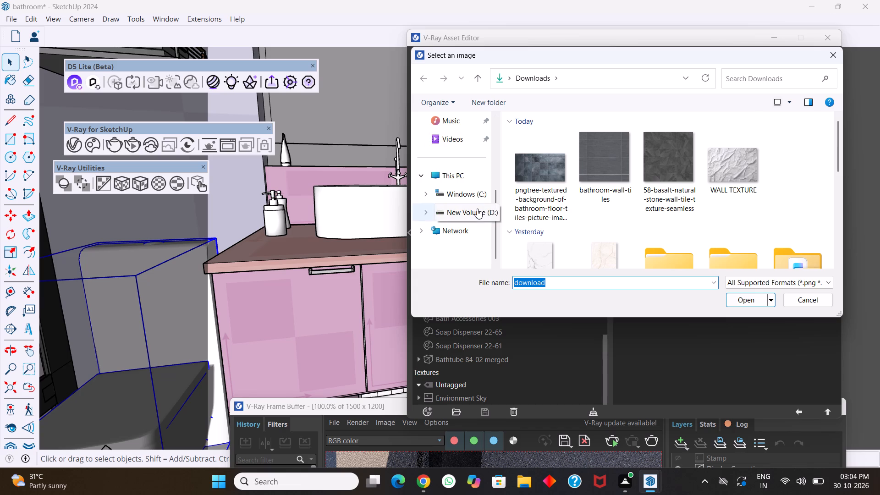
click(477, 209)
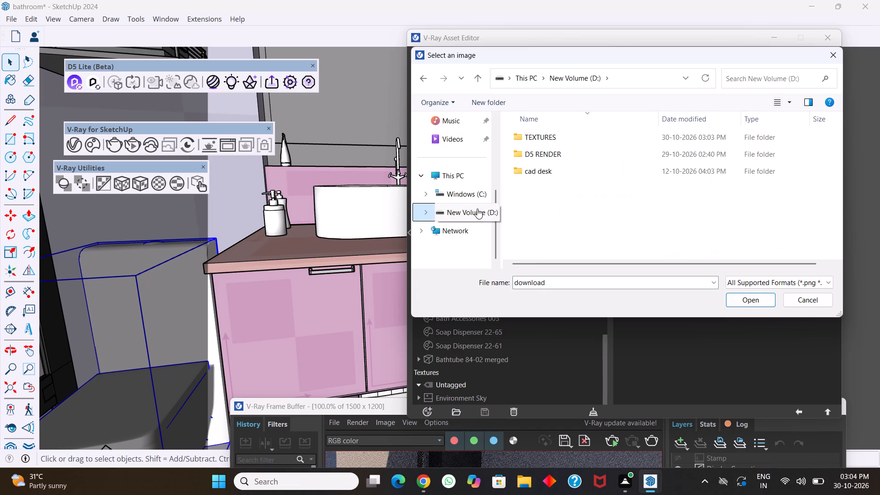
double_click(550, 139)
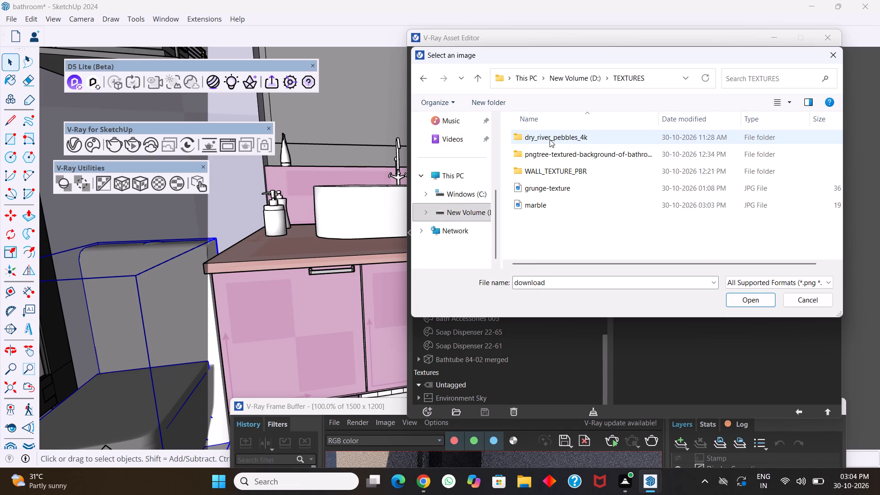
click(560, 207)
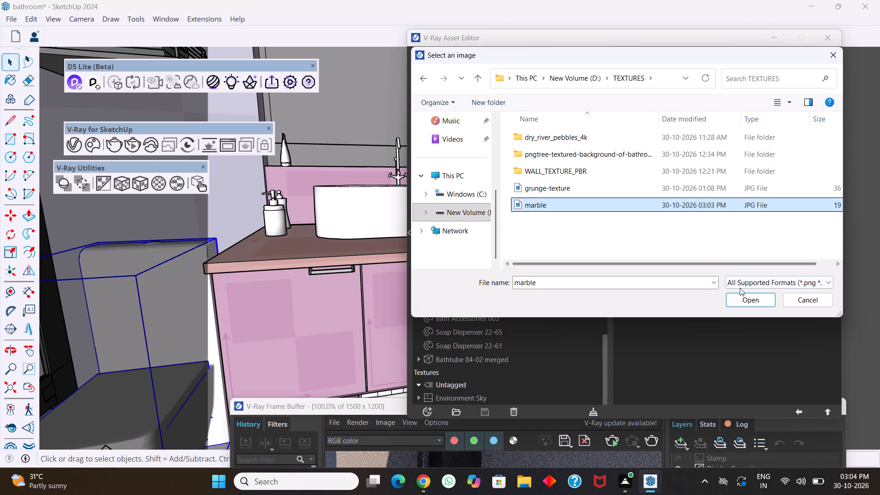
click(753, 302)
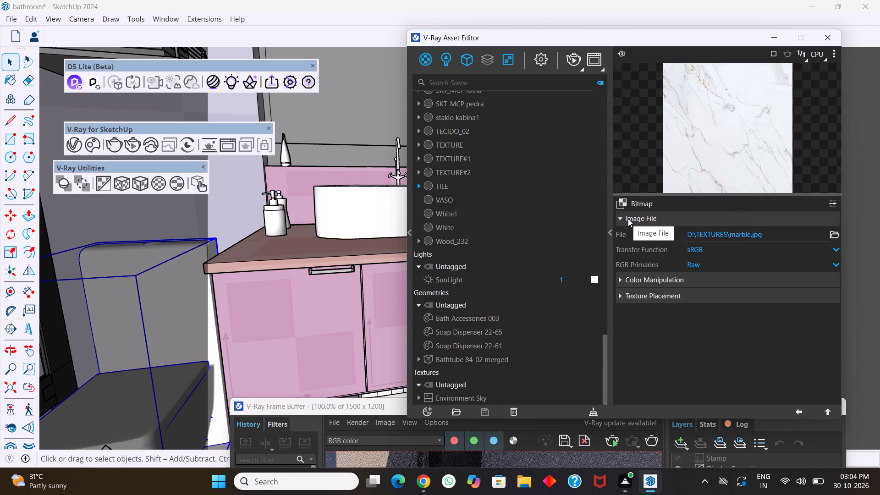
Enter the basin component on the countertop and inspect the diffuse bitmap of its proxy's first TILE material slot.
click(364, 220)
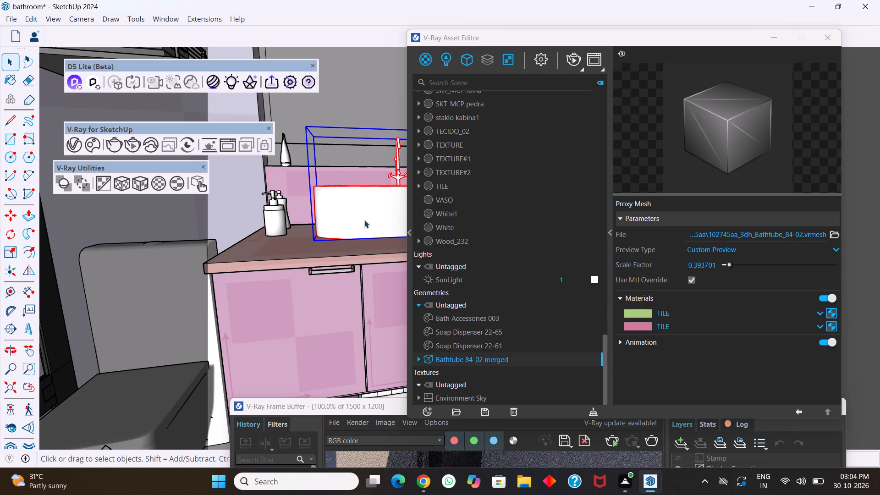
click(364, 220)
double_click(364, 220)
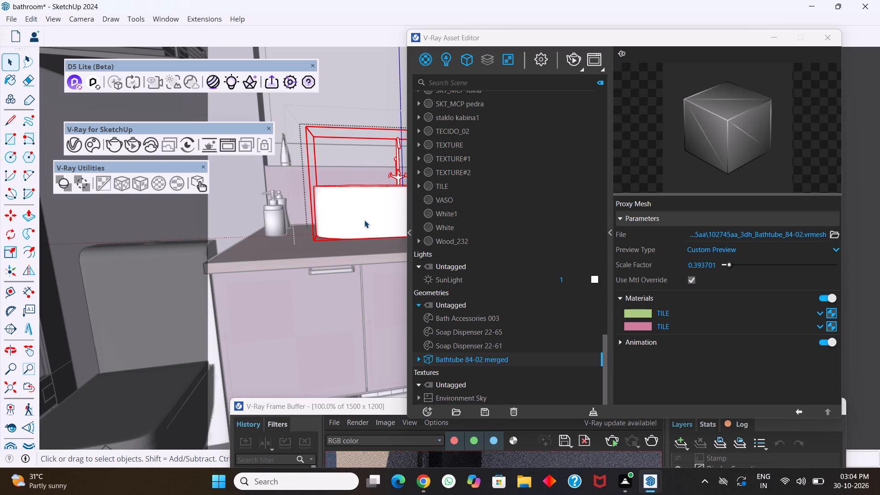
click(364, 220)
click(360, 220)
double_click(360, 220)
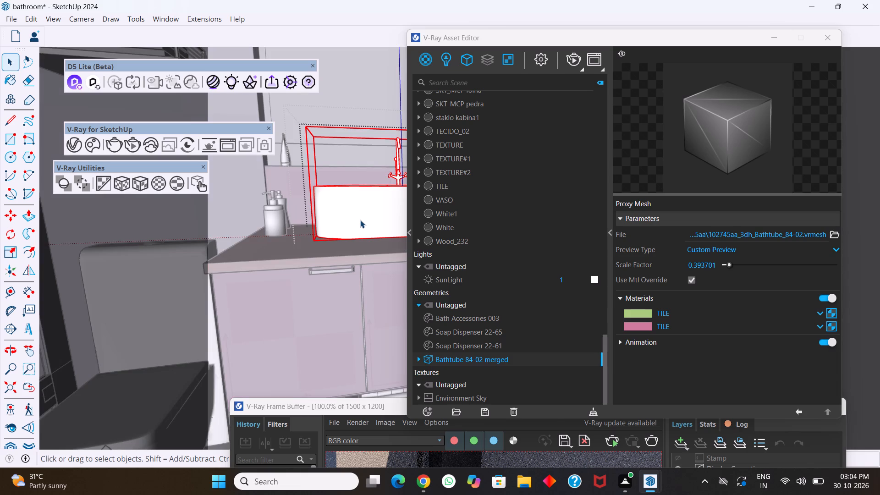
triple_click(360, 220)
click(360, 220)
click(356, 214)
click(829, 313)
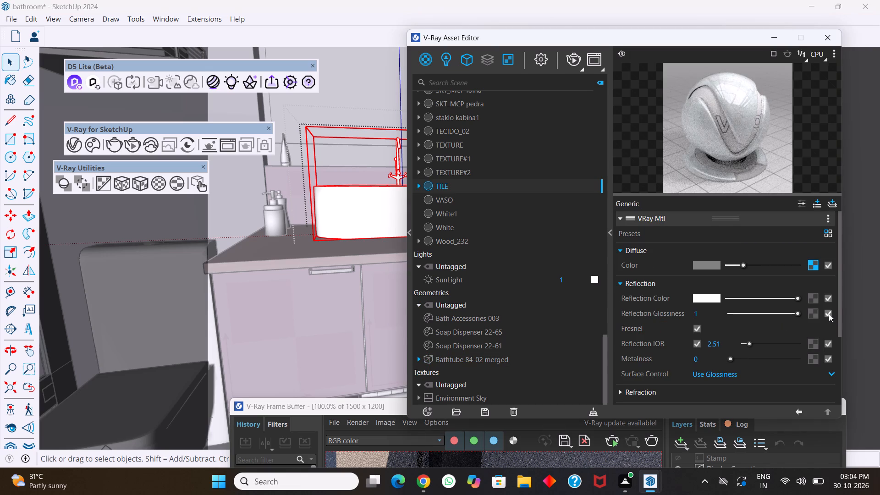
click(812, 264)
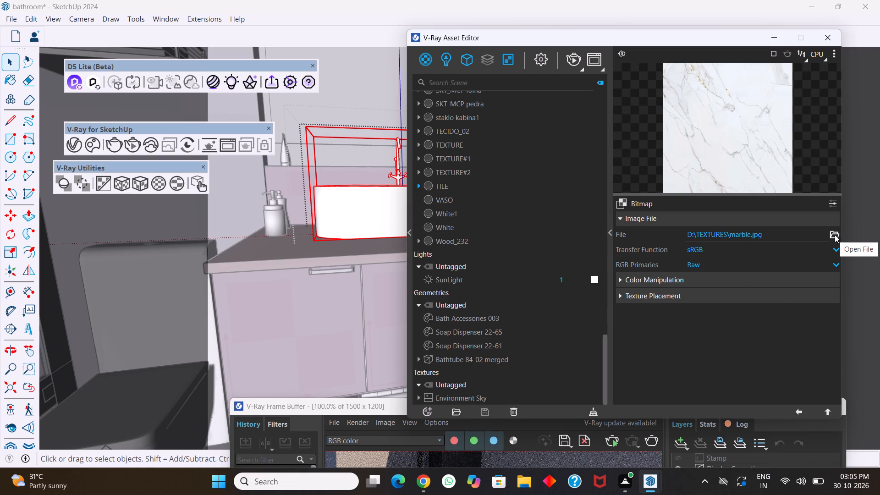
Look through the scene's materials, lights, geometries and textures in the V-Ray asset list for the basin's assets.
scroll(523, 253, down, 5)
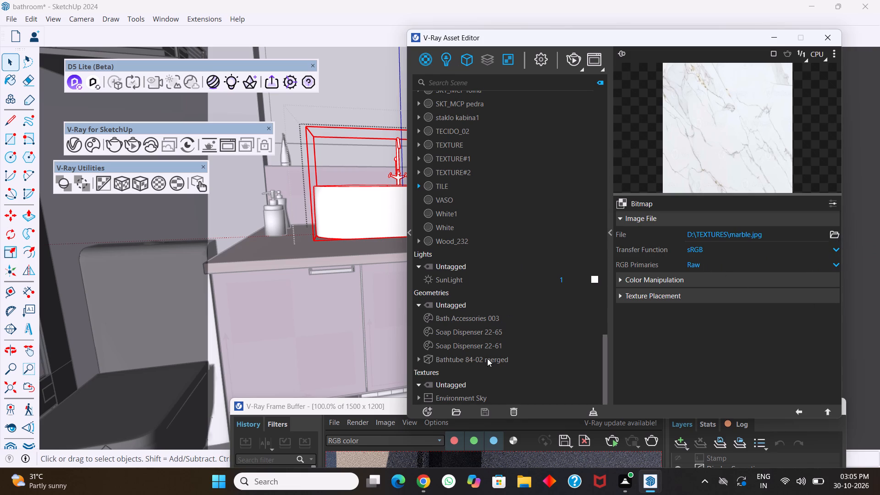
scroll(484, 318, down, 4)
scroll(484, 318, up, 8)
scroll(484, 318, down, 6)
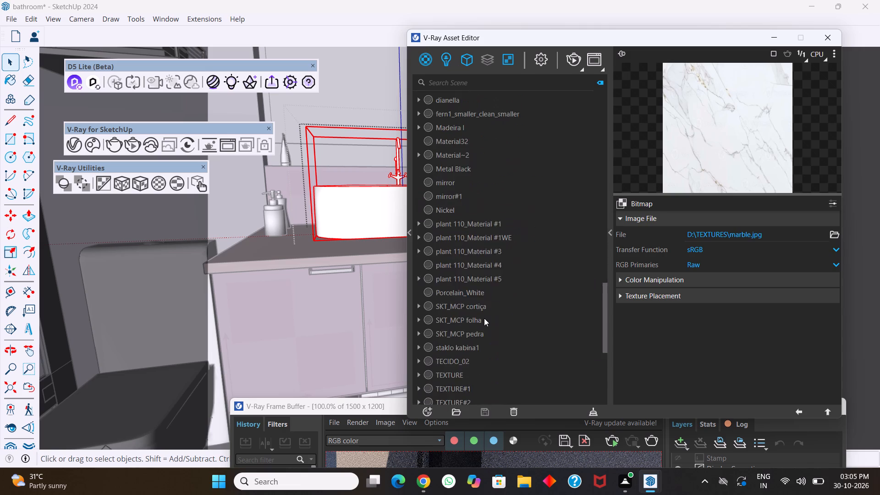
scroll(484, 318, down, 13)
click(345, 209)
scroll(450, 258, down, 3)
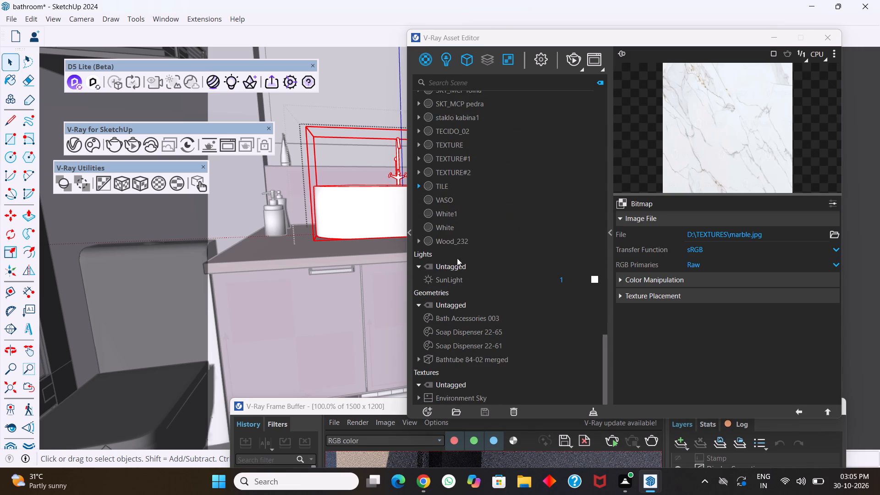
scroll(457, 258, down, 2)
scroll(498, 269, up, 13)
scroll(498, 272, up, 11)
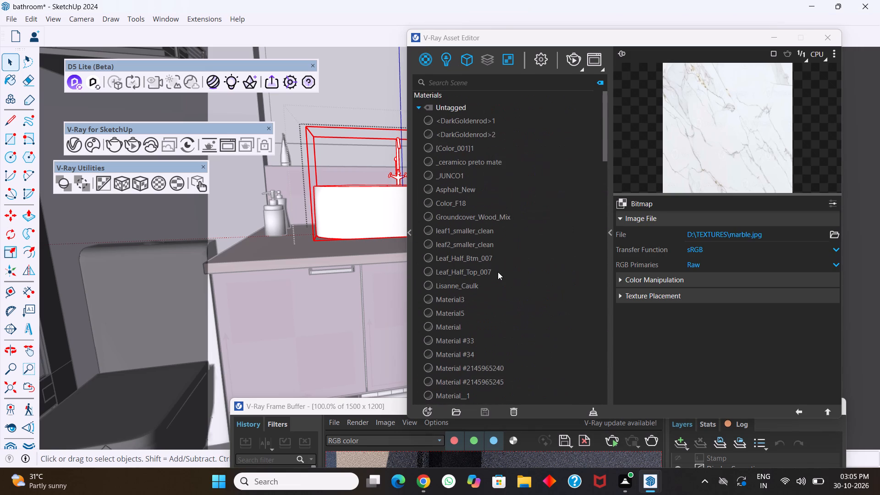
scroll(496, 241, down, 20)
scroll(496, 241, down, 9)
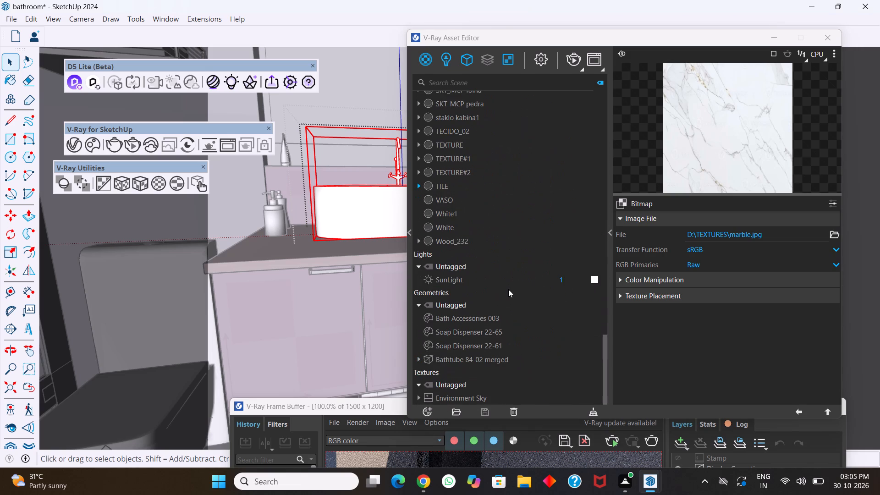
scroll(508, 289, down, 8)
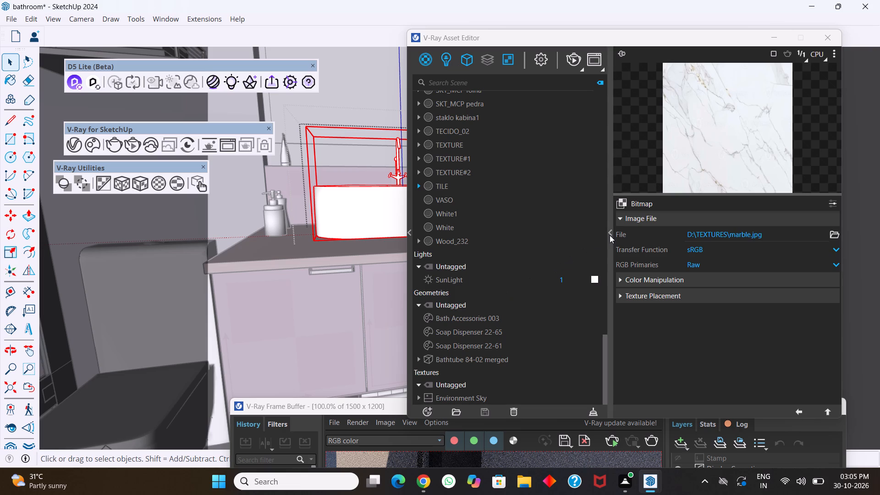
click(610, 235)
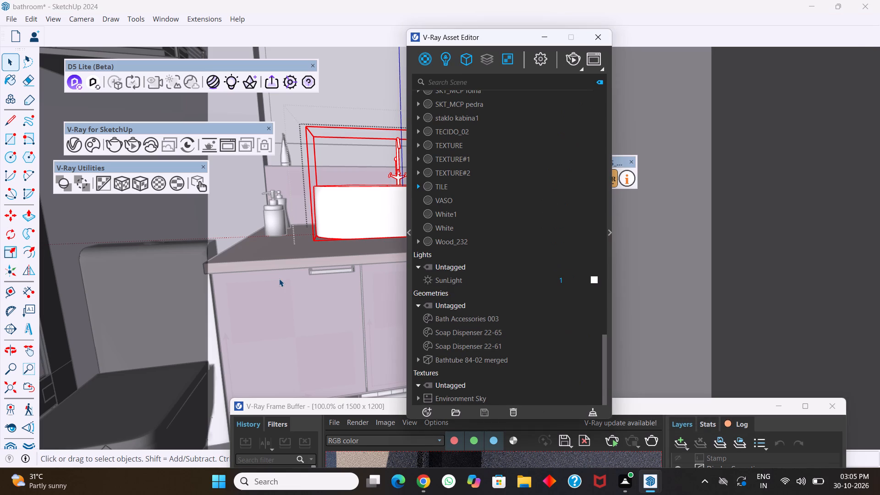
click(609, 231)
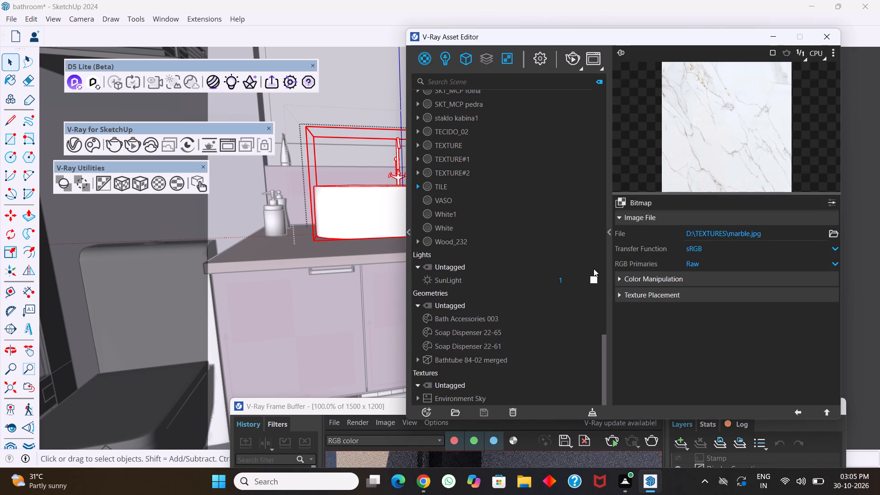
scroll(526, 278, down, 6)
scroll(463, 236, up, 4)
scroll(463, 236, down, 8)
Leave the basin component, reselect its proxy, and turn on Invert Texture for the TILE material's marble diffuse bitmap.
click(354, 210)
click(329, 308)
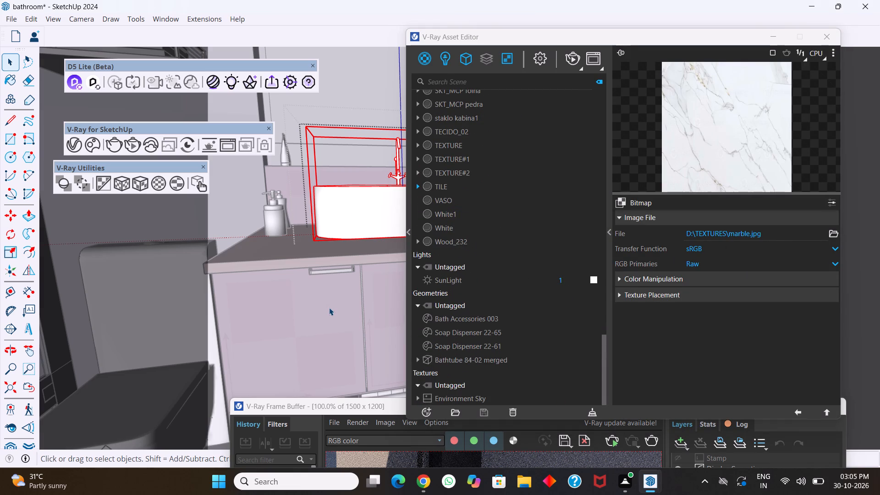
click(363, 203)
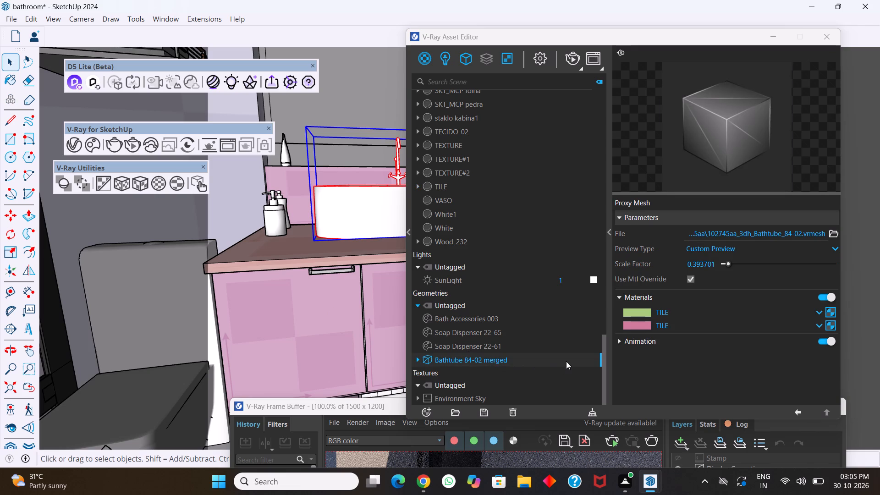
click(830, 312)
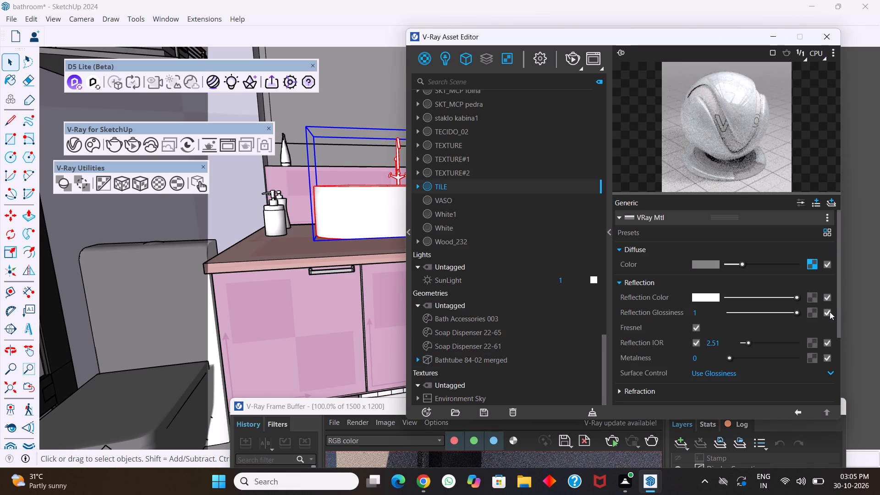
click(814, 264)
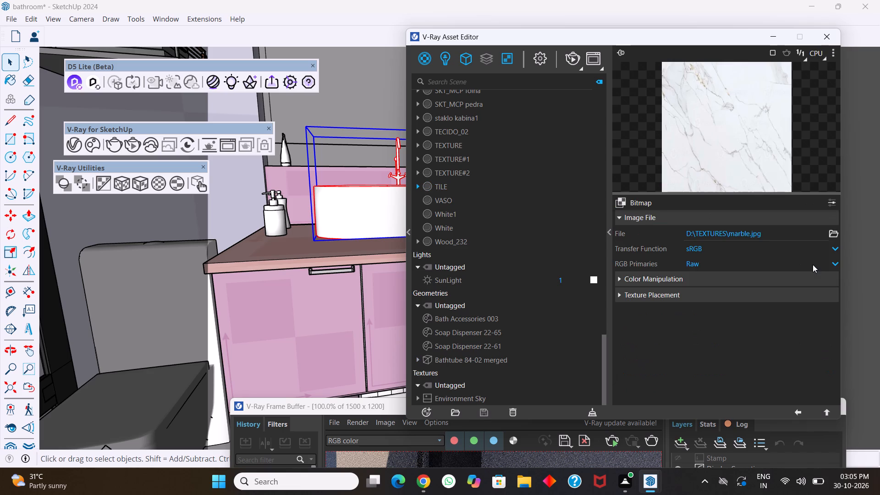
click(740, 161)
click(689, 279)
click(689, 297)
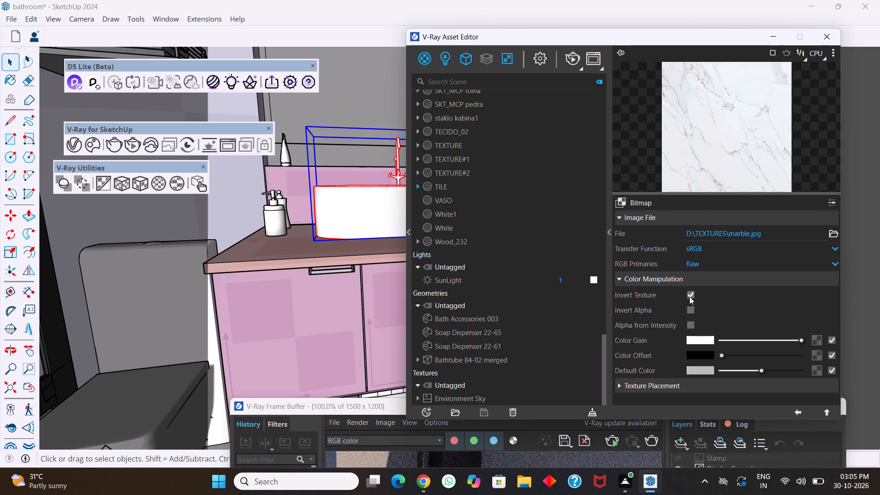
Turn off Invert Texture for the TILE material's marble diffuse bitmap.
click(689, 297)
scroll(497, 281, down, 4)
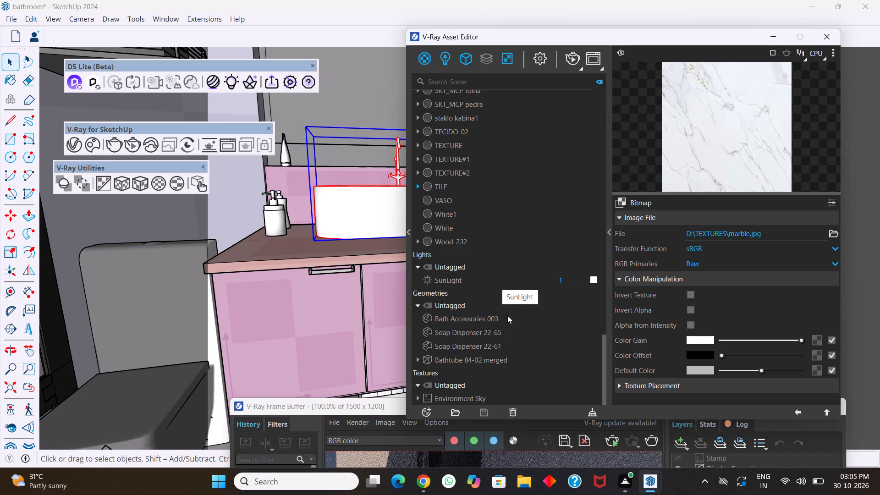
Open the second TILE material slot of the Bathtube 84-02 merged proxy and examine its reflection and viewport display settings.
click(509, 359)
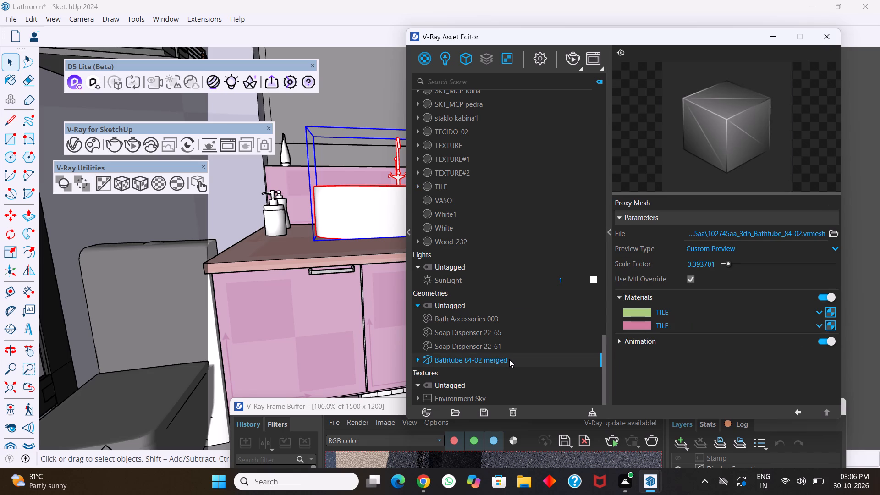
right_click(509, 359)
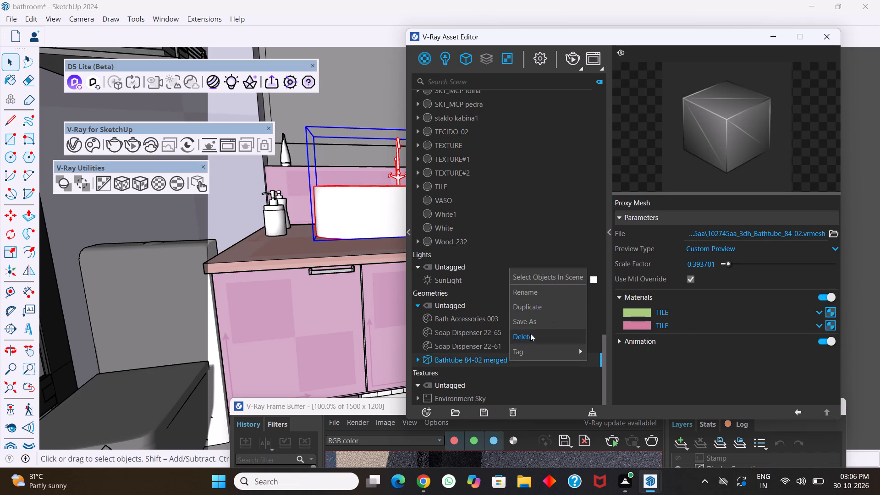
click(492, 363)
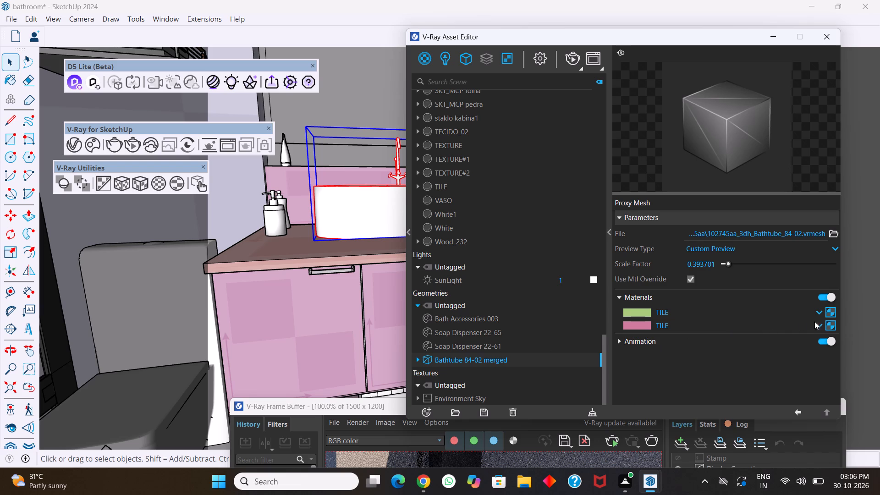
click(832, 324)
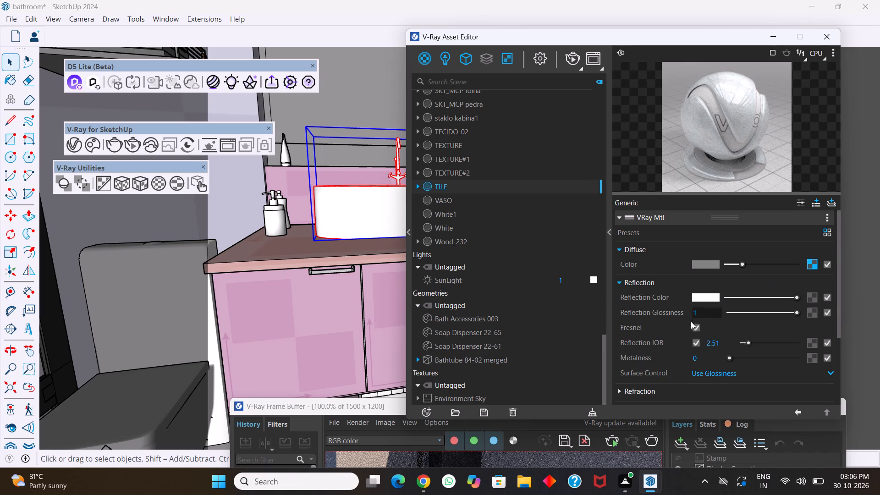
scroll(737, 347, down, 2)
scroll(737, 347, up, 3)
scroll(748, 305, down, 2)
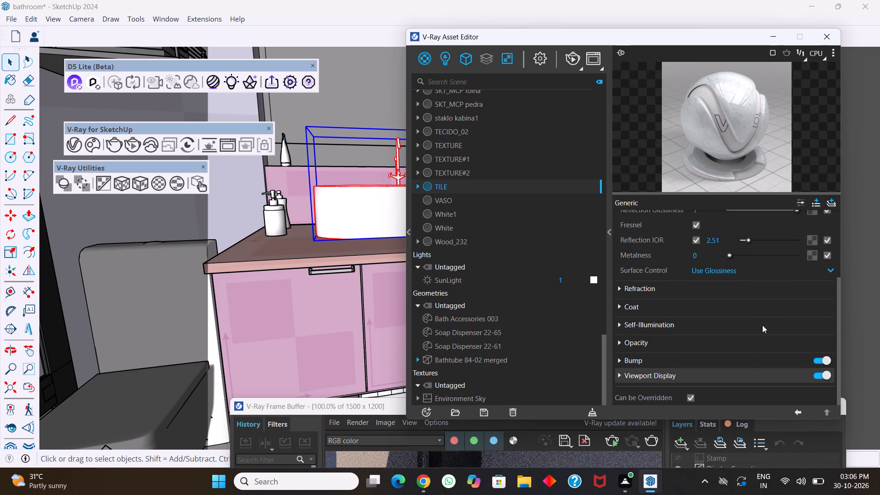
scroll(762, 325, up, 3)
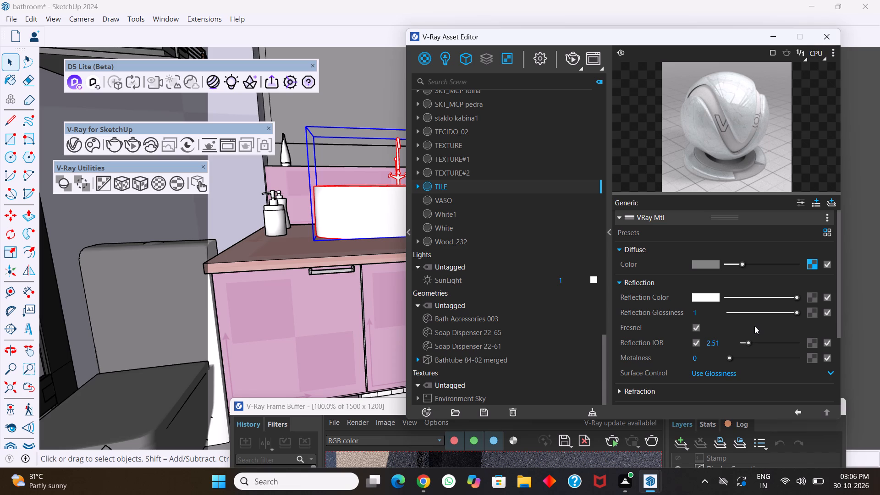
scroll(665, 359, down, 2)
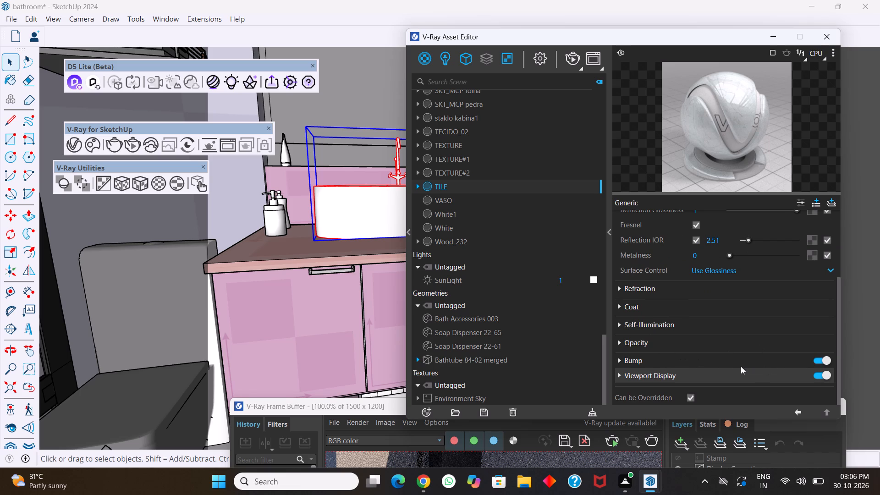
scroll(741, 366, down, 4)
click(728, 373)
scroll(714, 326, down, 4)
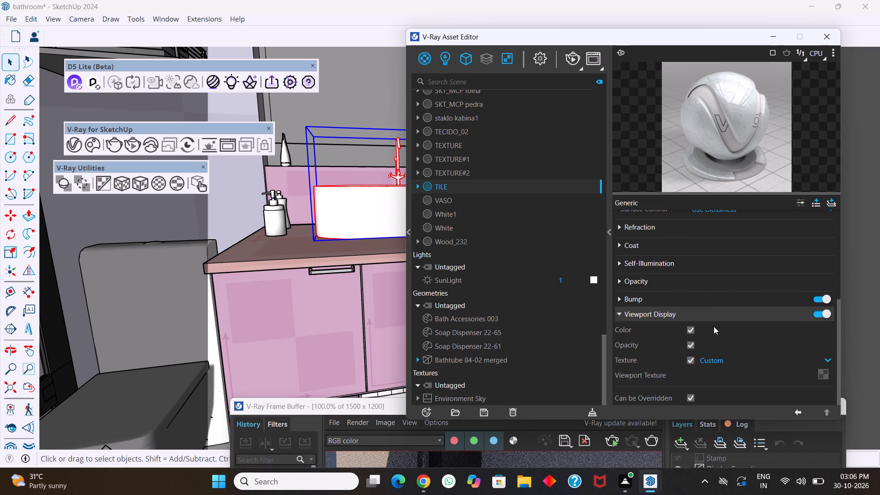
scroll(714, 326, down, 1)
scroll(714, 326, up, 6)
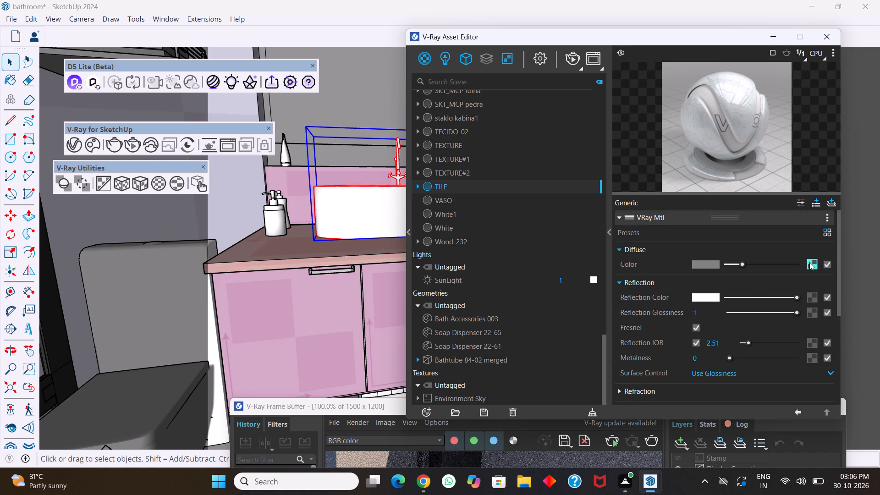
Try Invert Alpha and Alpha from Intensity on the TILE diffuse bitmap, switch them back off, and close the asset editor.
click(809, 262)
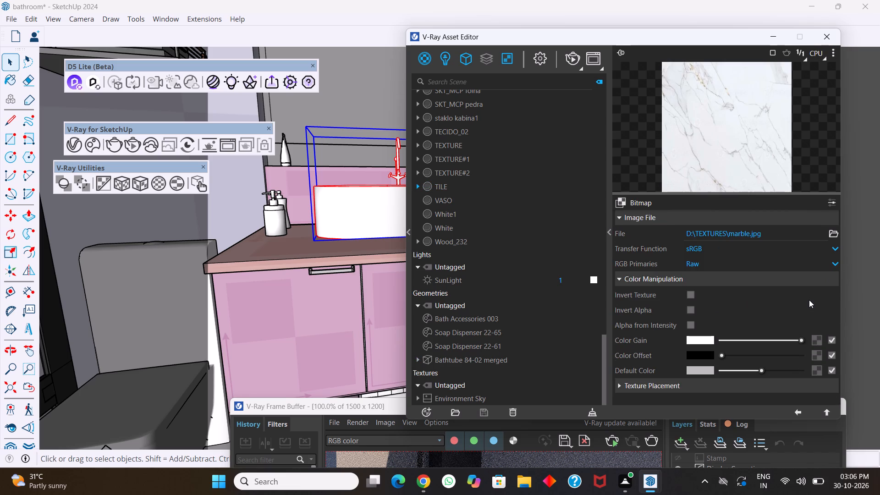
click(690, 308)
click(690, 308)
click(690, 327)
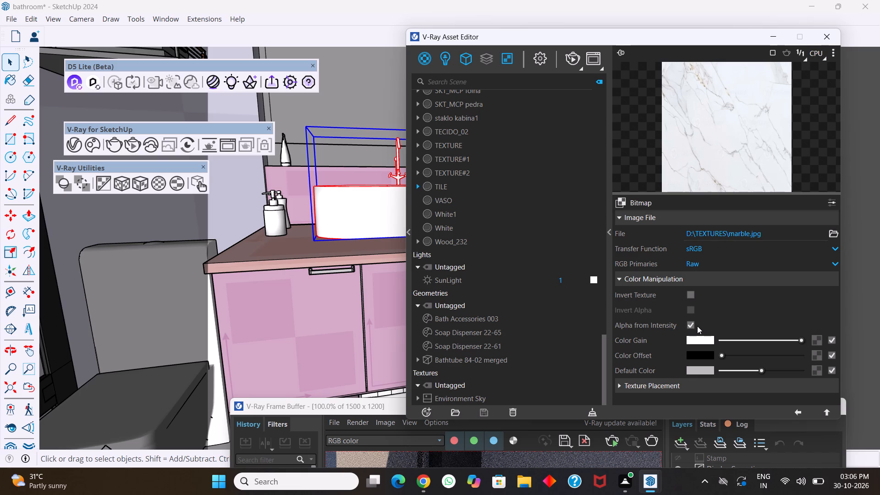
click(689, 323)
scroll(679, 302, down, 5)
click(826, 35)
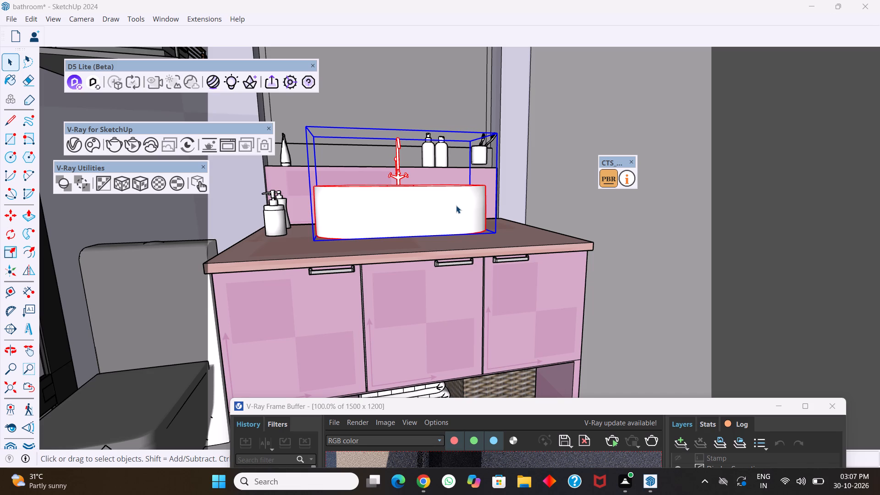
Close the V-Ray Frame Buffer and delete the selected basin with its tap from the vanity countertop.
key(Delete)
scroll(284, 148, down, 4)
scroll(309, 224, down, 8)
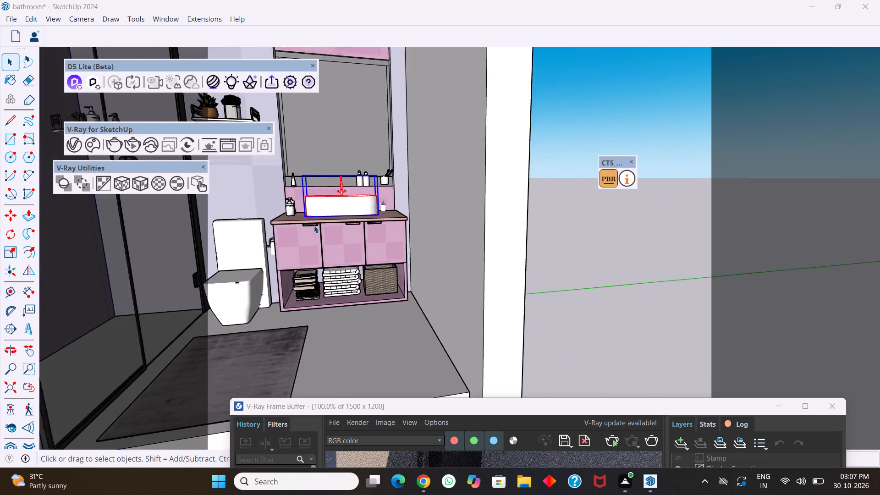
scroll(314, 225, down, 6)
middle_drag(326, 250, 312, 253)
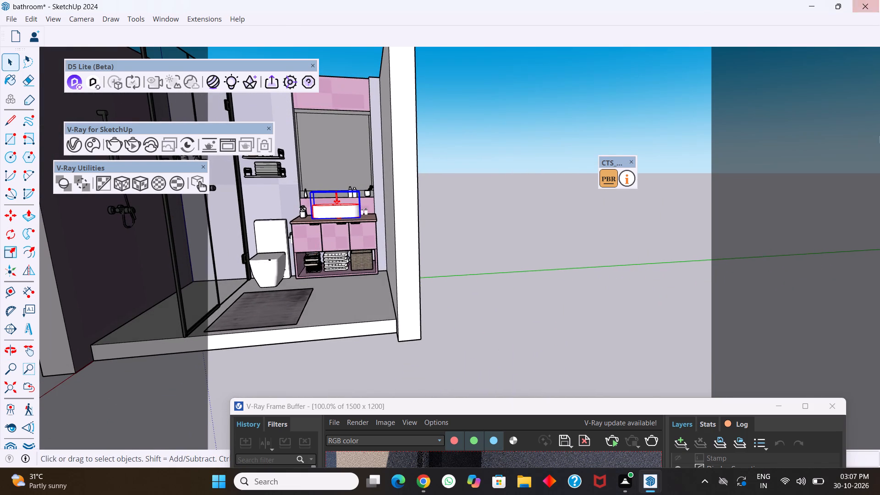
click(838, 404)
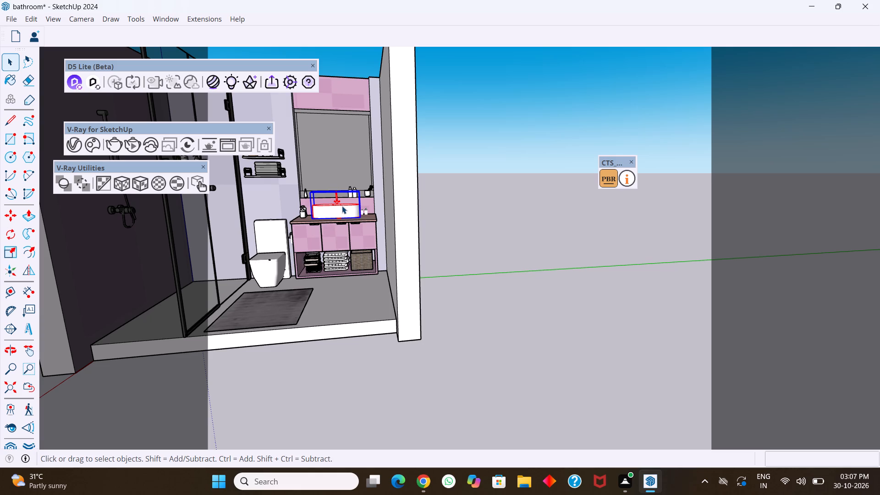
key(Delete)
scroll(360, 204, up, 3)
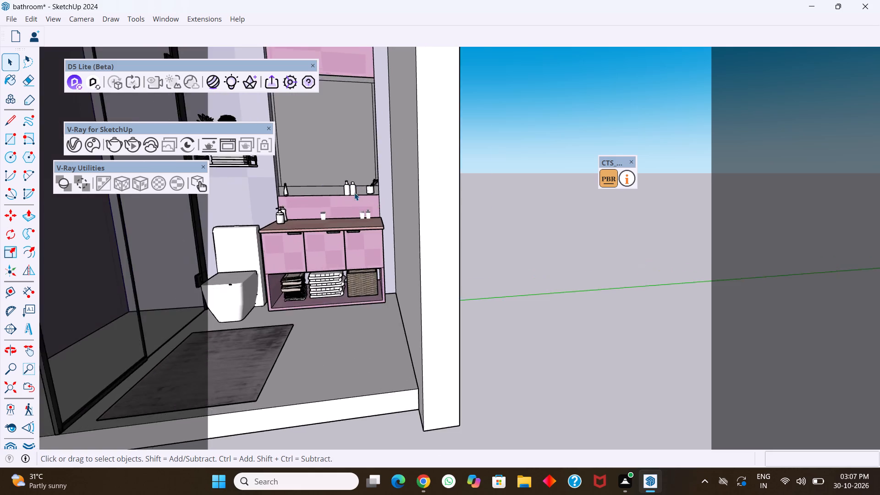
scroll(354, 192, up, 10)
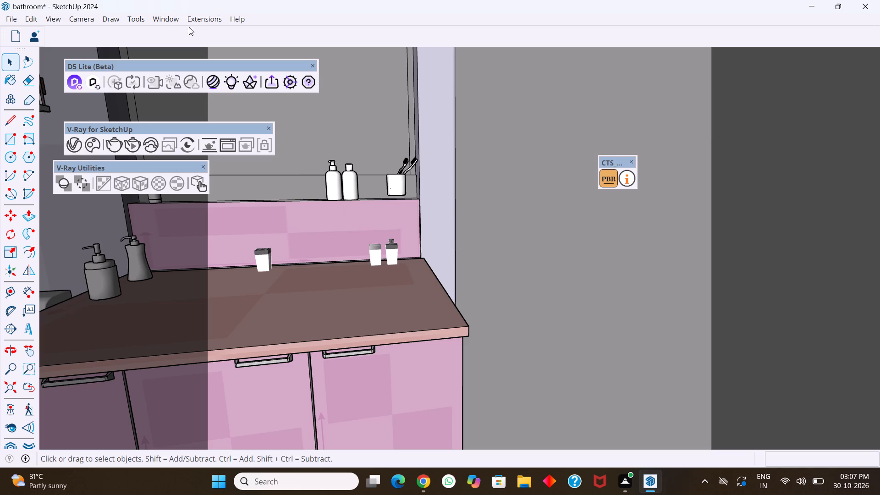
Search 3D Warehouse for "bathroom sink".
click(163, 21)
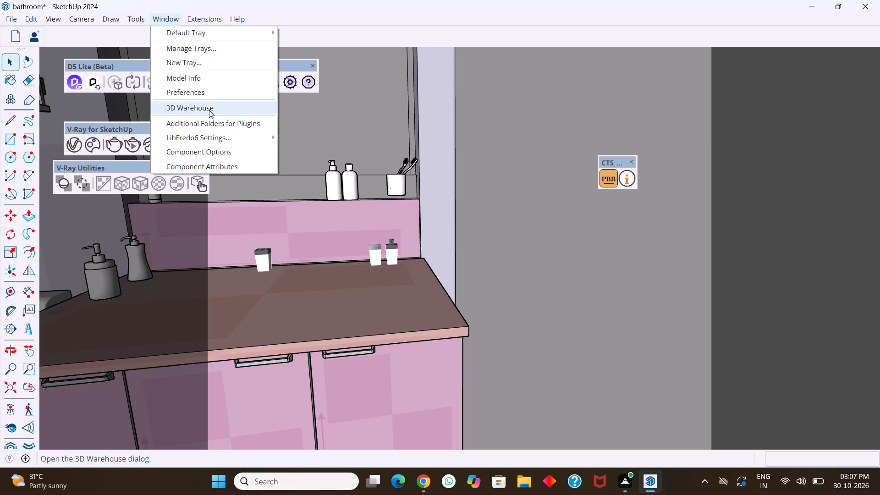
click(214, 107)
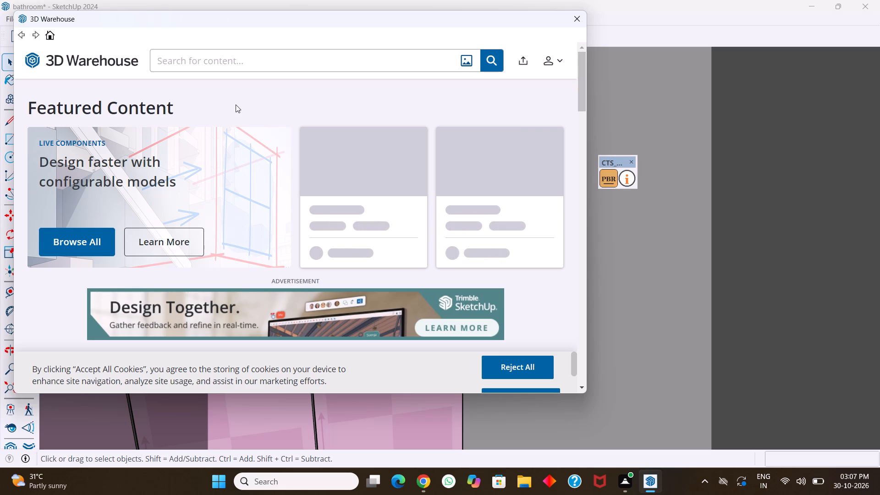
click(237, 61)
text(bath)
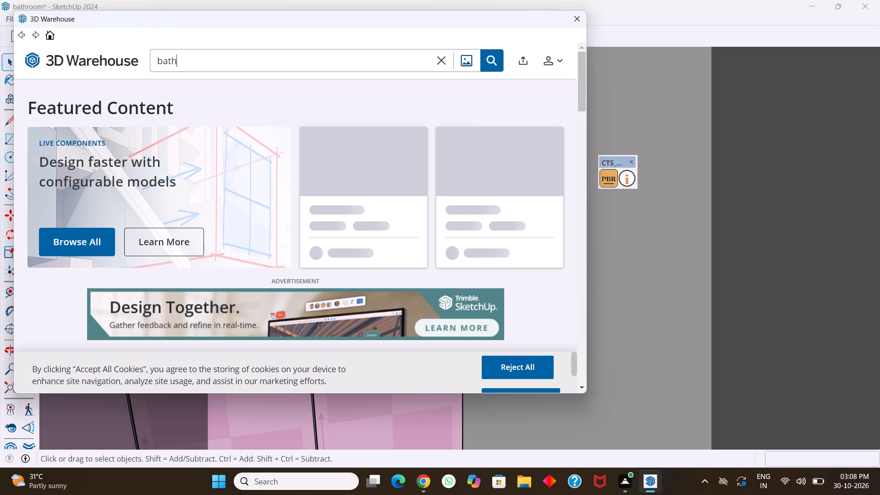
text(ro)
text(om)
key(space)
text(sin)
key(k)
key(Return)
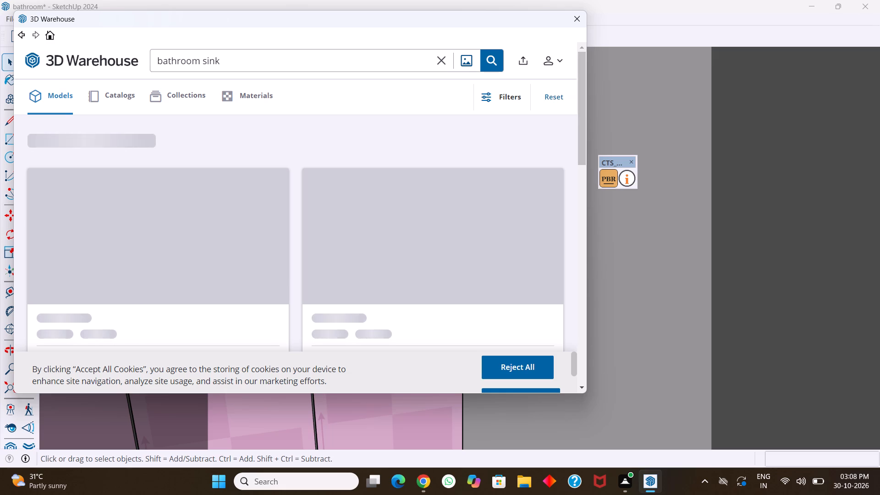
click(786, 480)
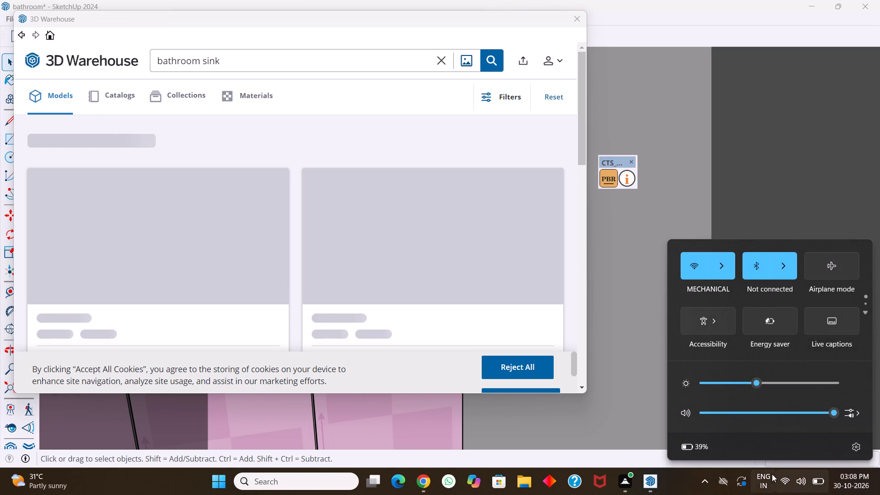
click(629, 280)
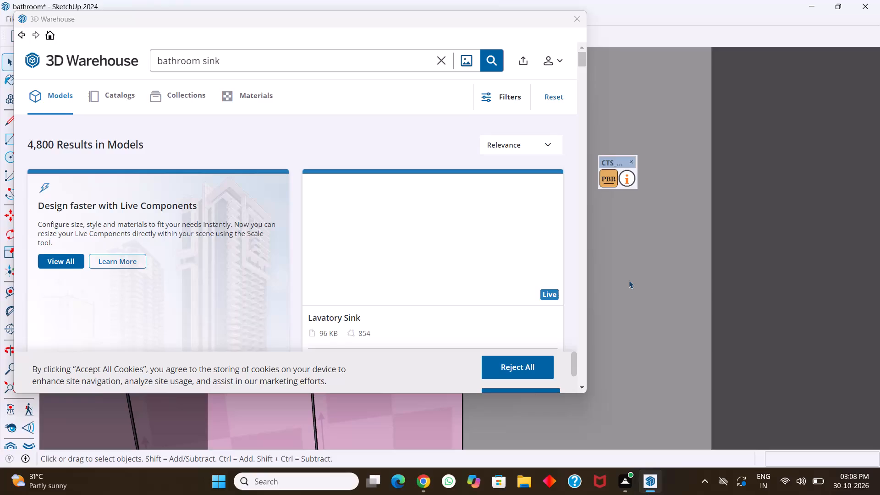
Browse the bathroom sink models in the search results for a replacement countertop basin.
scroll(385, 239, down, 3)
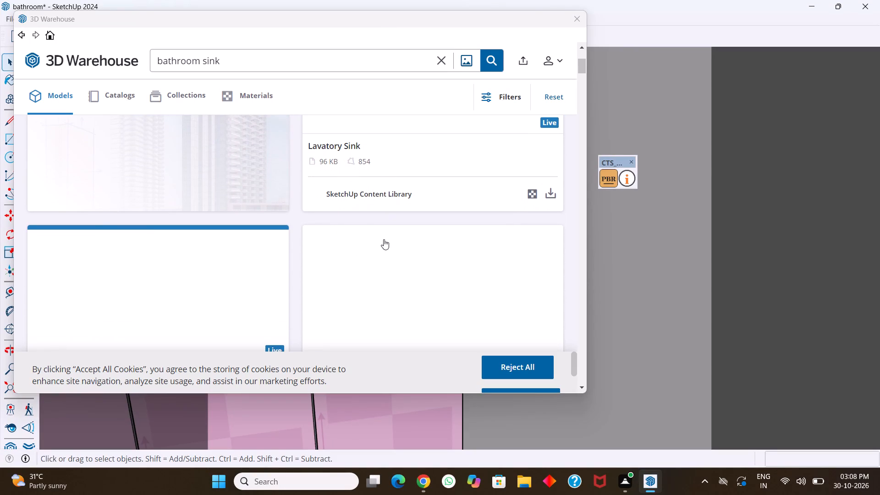
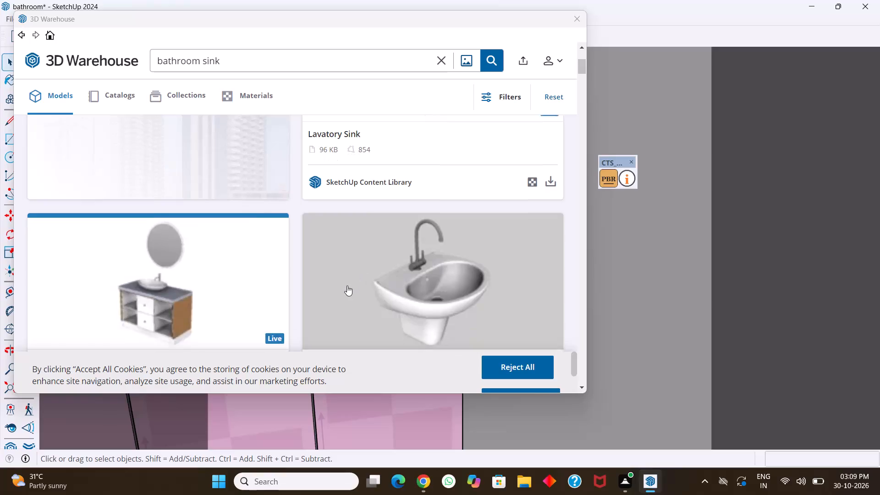
Look further through the bathroom sink search results for a countertop basin that suits the vanity.
scroll(414, 250, down, 4)
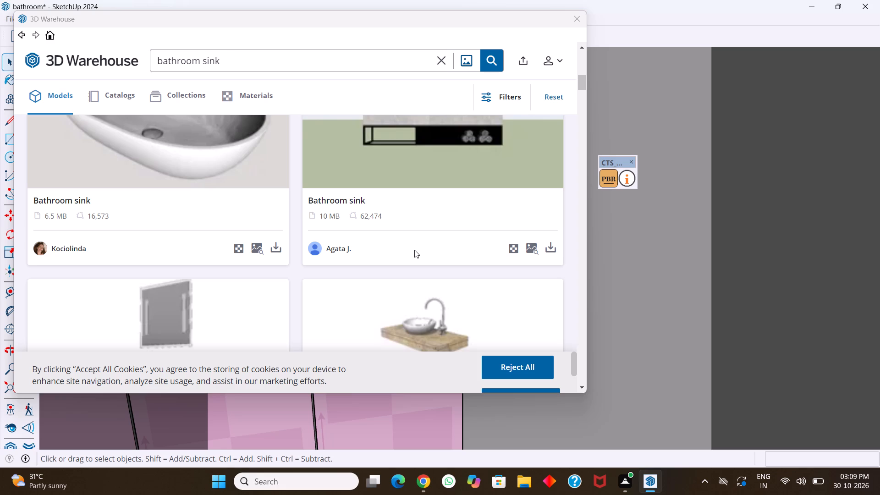
scroll(414, 250, down, 5)
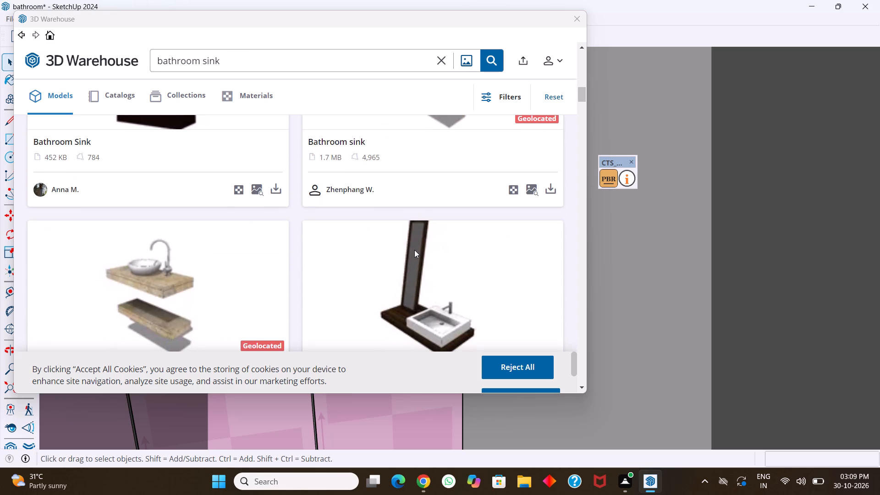
scroll(414, 250, down, 3)
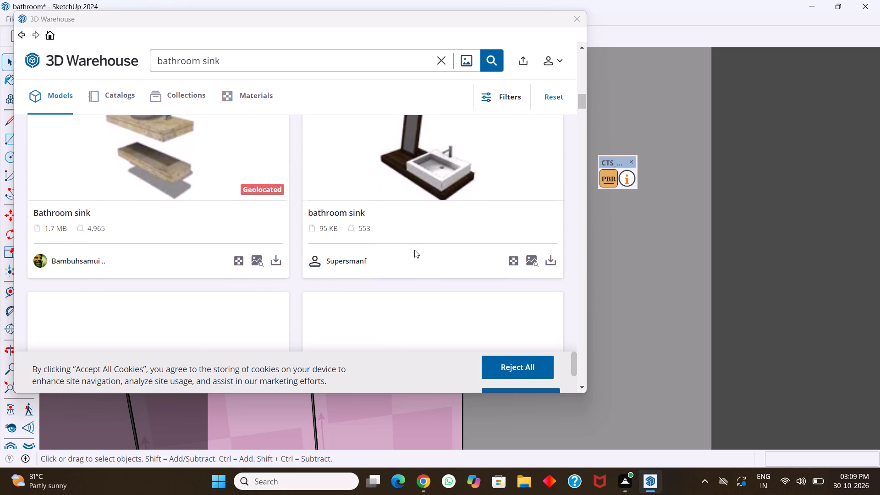
scroll(414, 250, down, 5)
scroll(414, 250, up, 3)
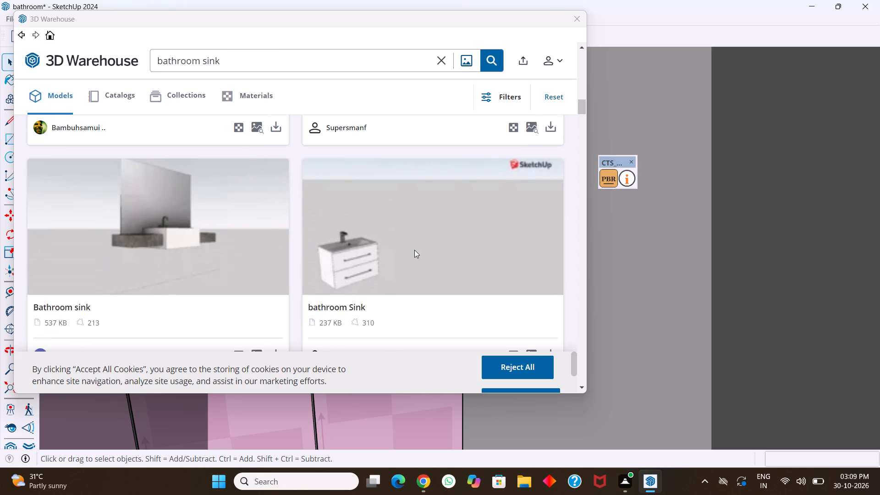
scroll(414, 250, down, 3)
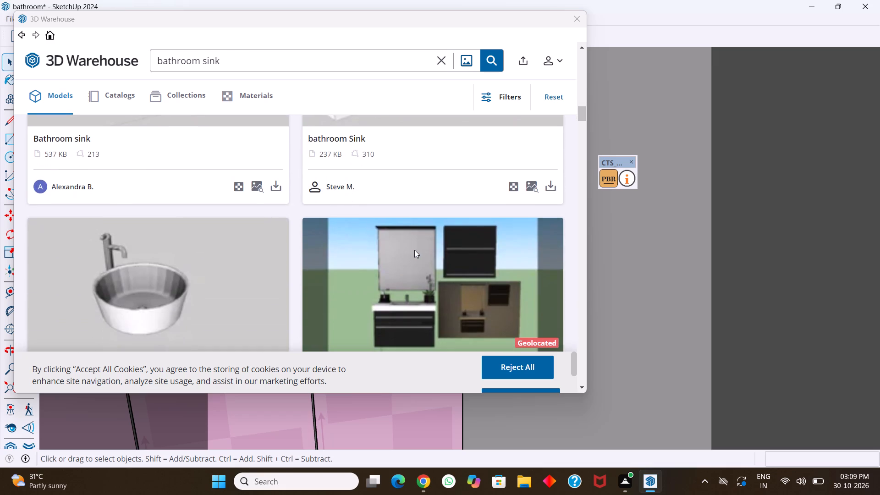
scroll(414, 250, down, 6)
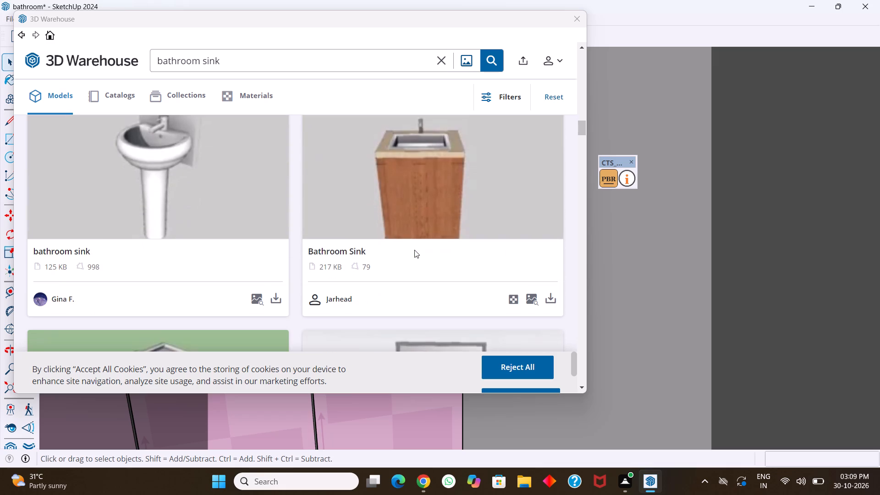
scroll(414, 250, down, 5)
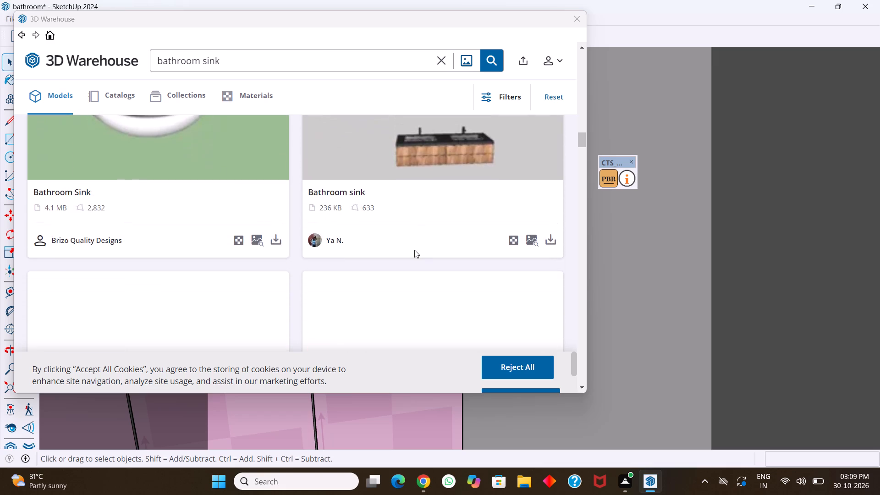
scroll(414, 250, down, 3)
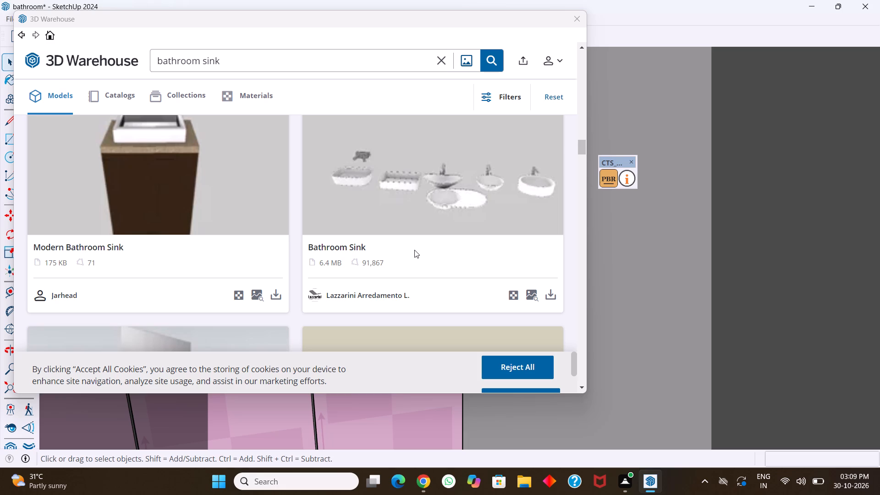
scroll(414, 250, down, 2)
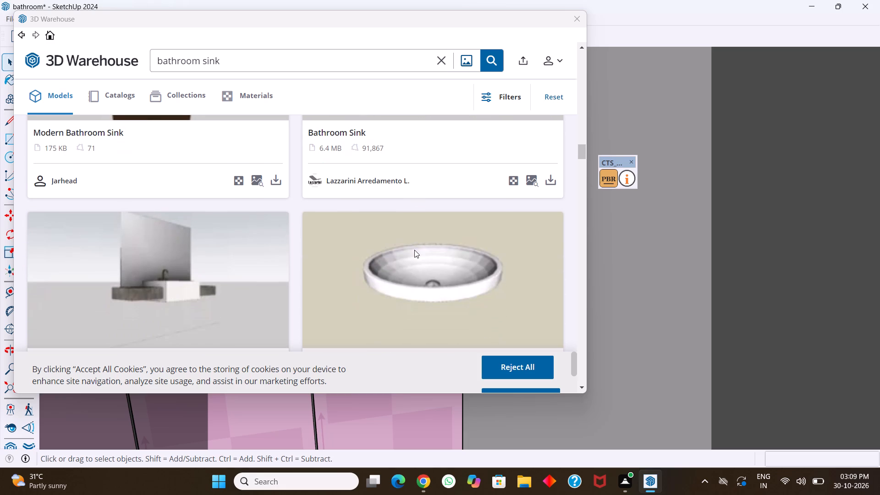
scroll(414, 250, up, 2)
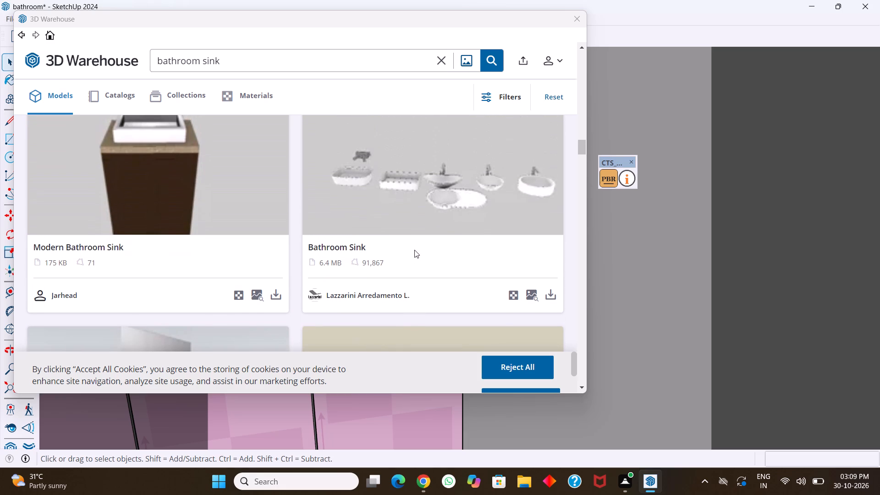
scroll(475, 242, down, 2)
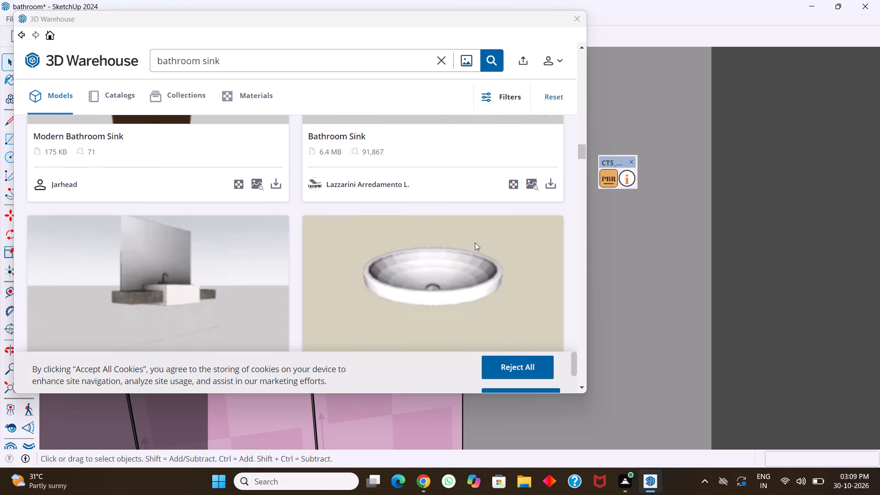
scroll(475, 242, up, 2)
scroll(475, 242, down, 7)
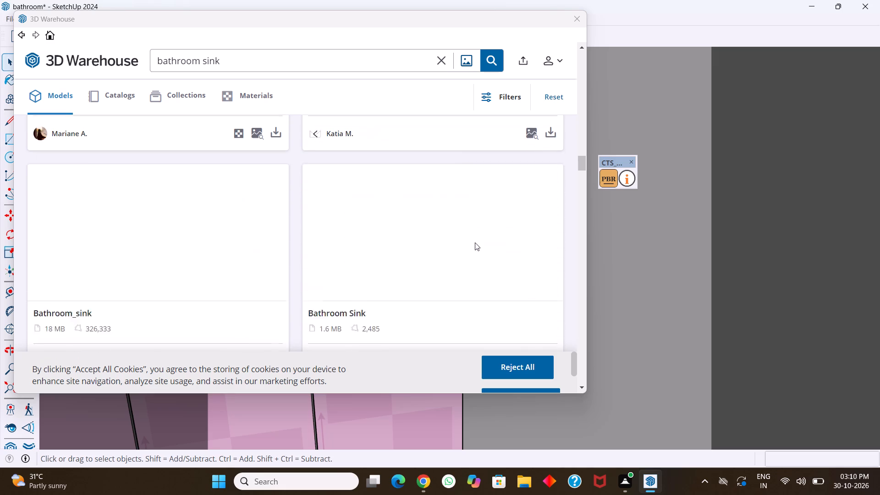
scroll(475, 242, down, 2)
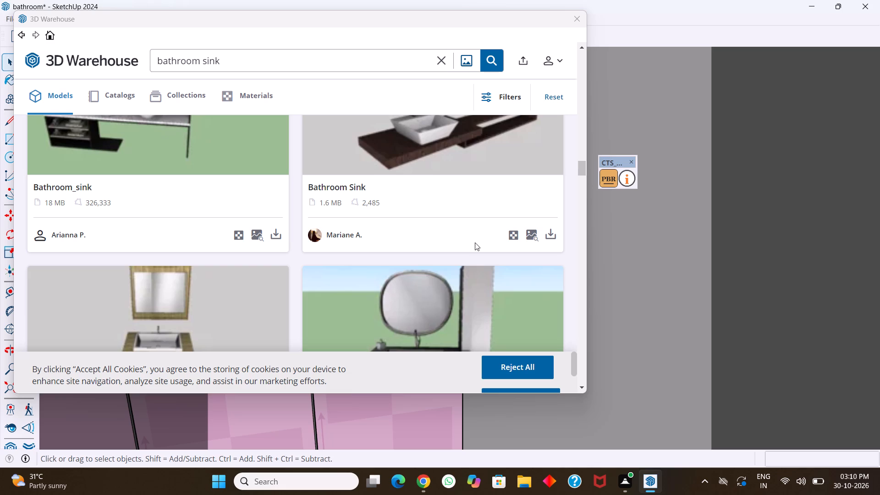
scroll(475, 242, down, 5)
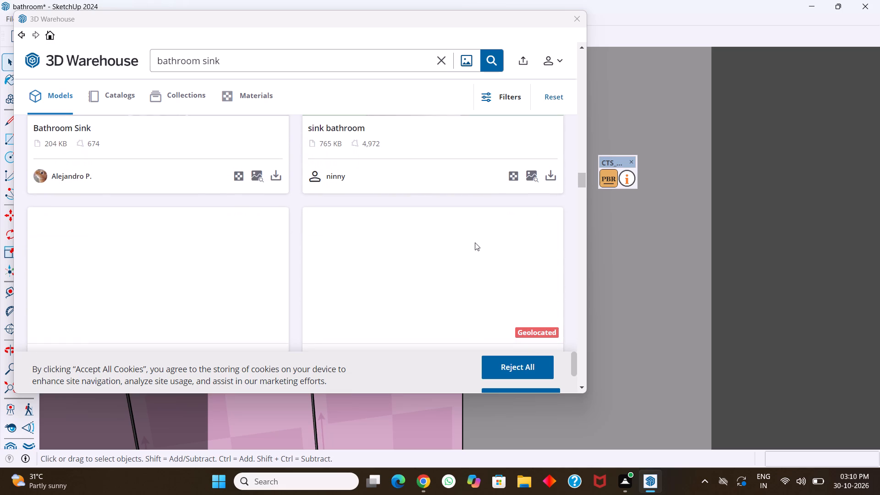
scroll(475, 242, down, 3)
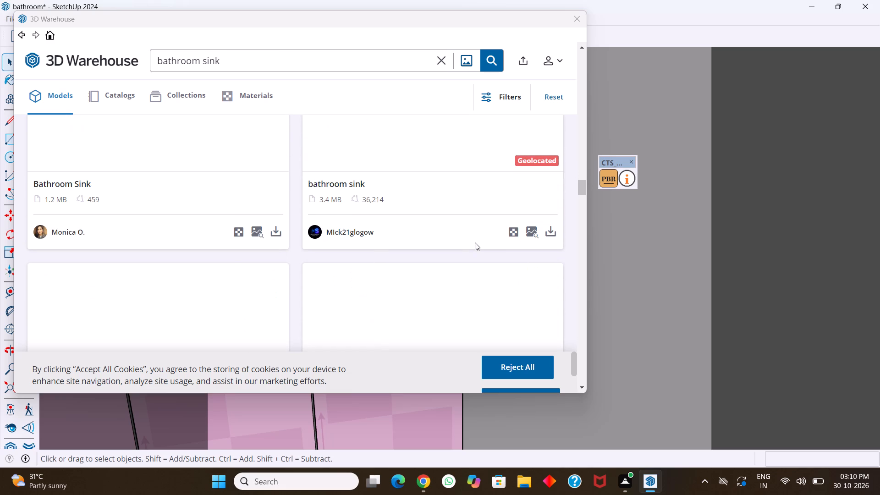
scroll(475, 242, down, 2)
scroll(475, 242, up, 5)
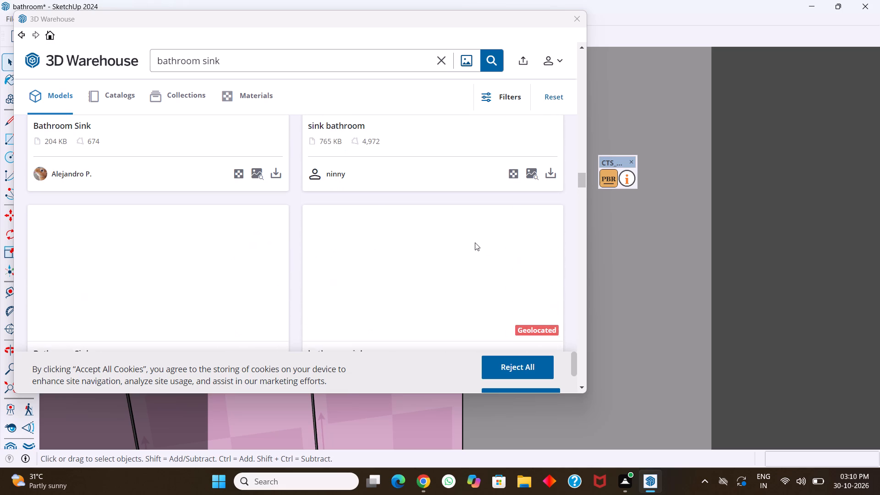
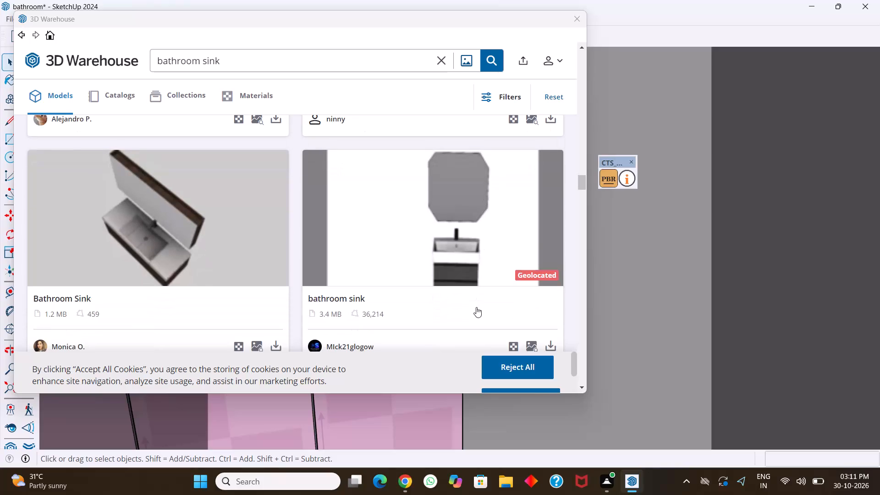
Examine more of the bathroom sink search results for a standalone basin that suits the vanity countertop.
scroll(476, 307, down, 1)
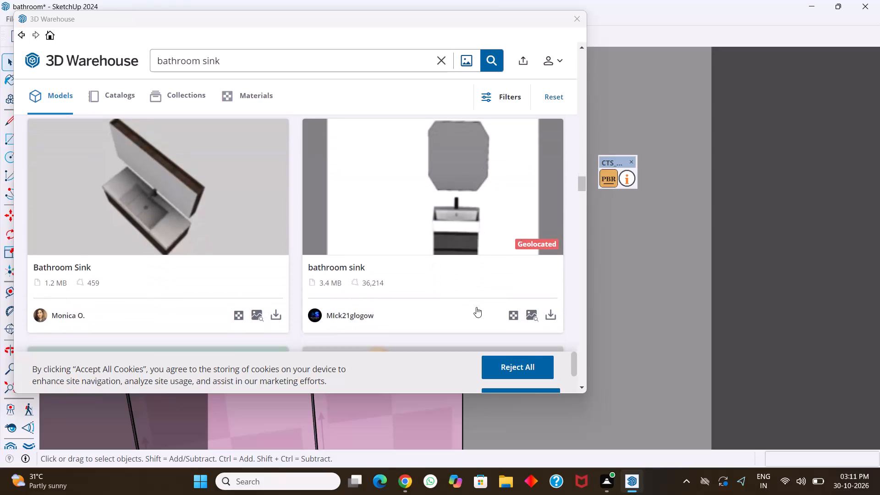
scroll(476, 307, down, 7)
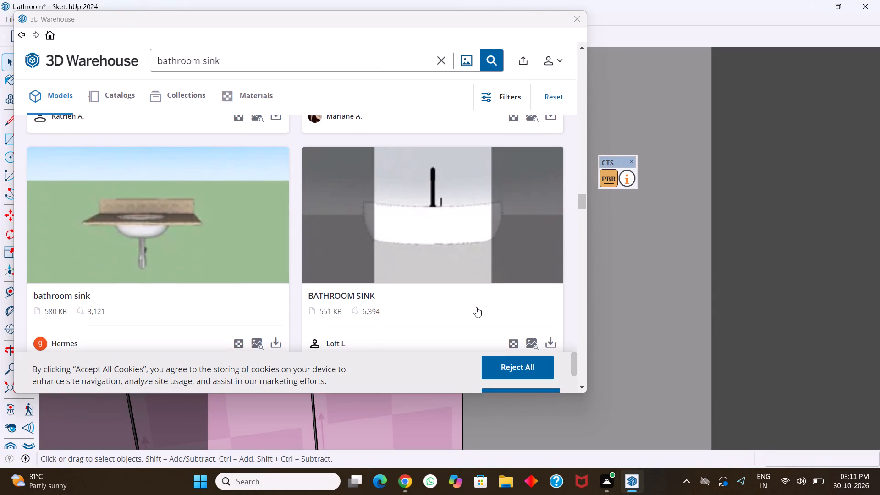
scroll(476, 307, down, 6)
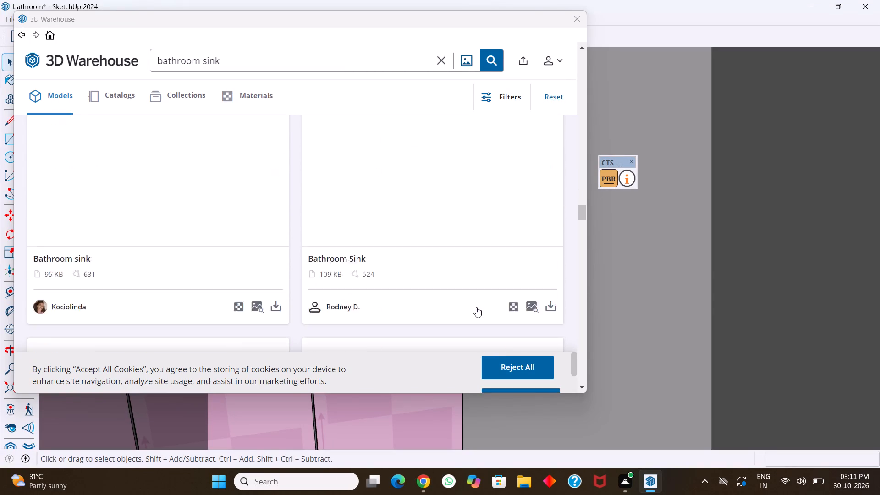
scroll(476, 307, up, 3)
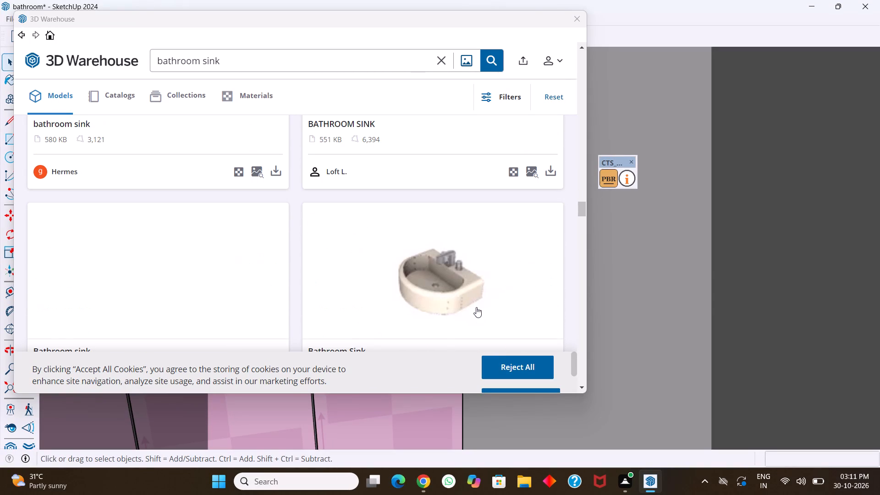
scroll(406, 308, down, 2)
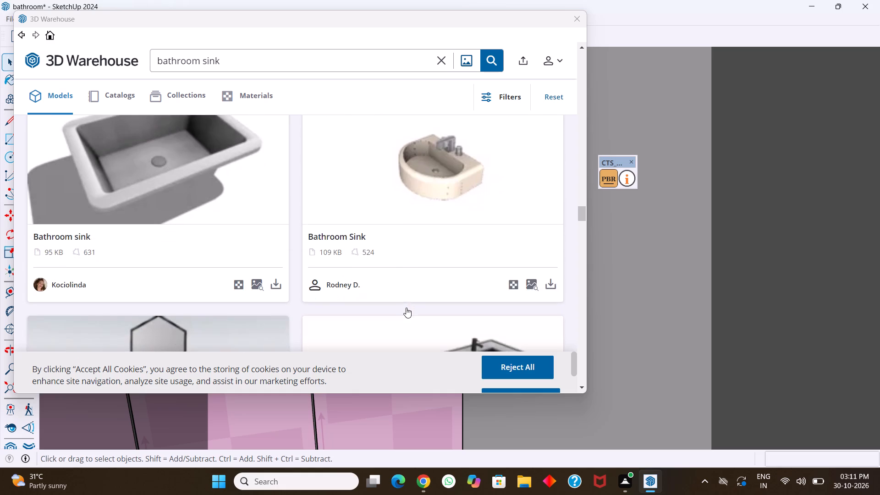
scroll(406, 308, down, 5)
scroll(406, 308, up, 2)
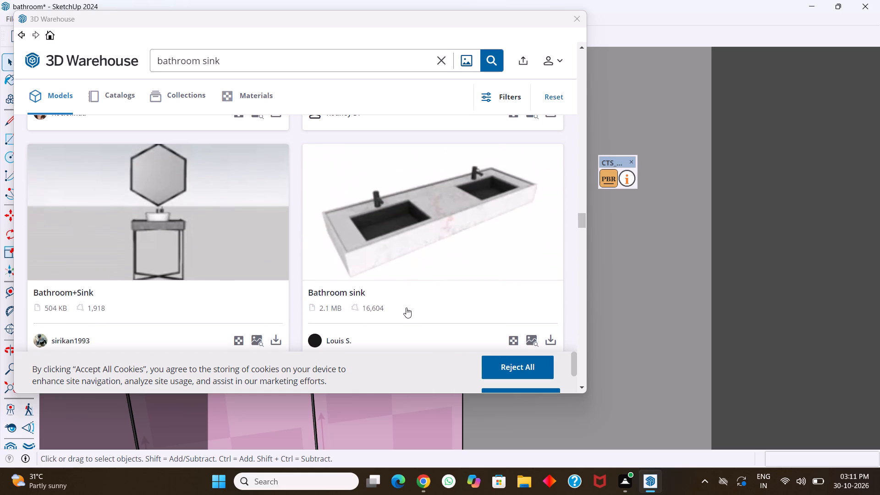
scroll(416, 280, down, 8)
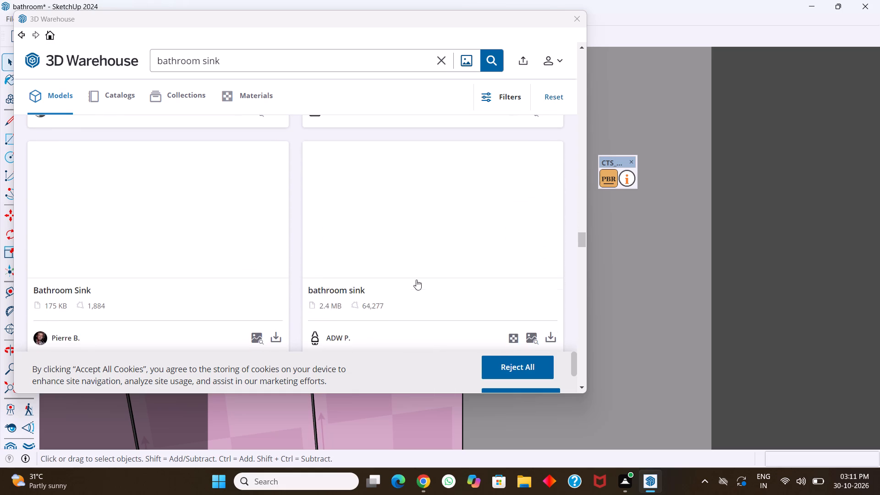
scroll(416, 280, down, 6)
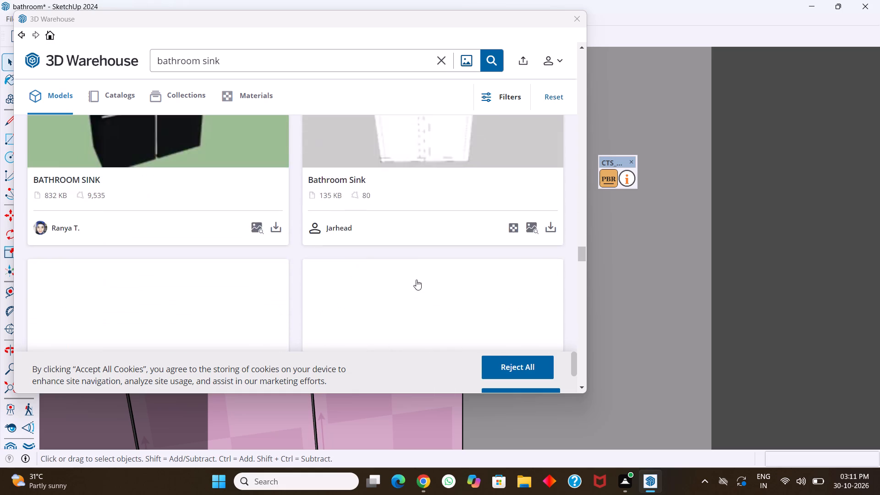
scroll(416, 280, down, 8)
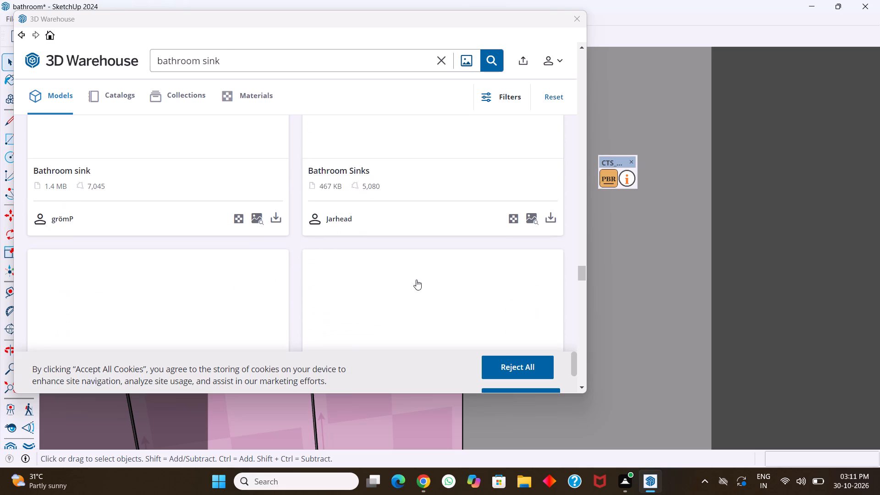
Go back over the bathroom sink results already passed and compare the basin models for the vanity.
scroll(416, 280, up, 7)
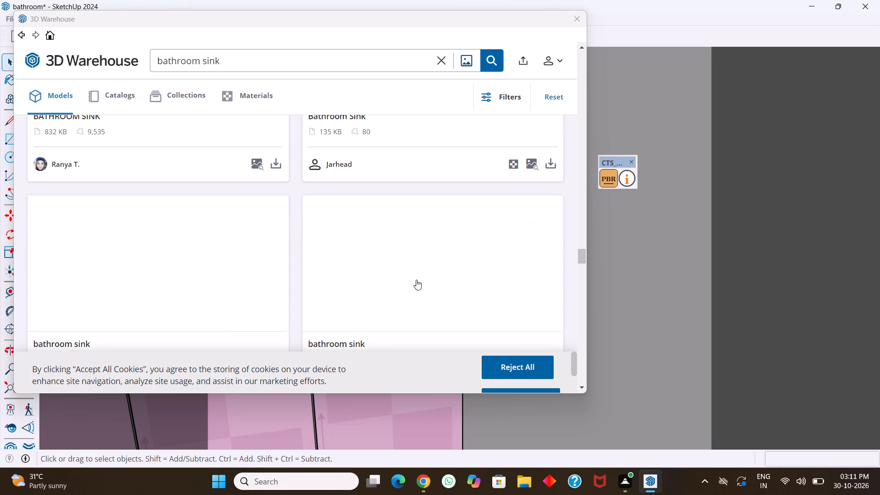
scroll(416, 280, up, 7)
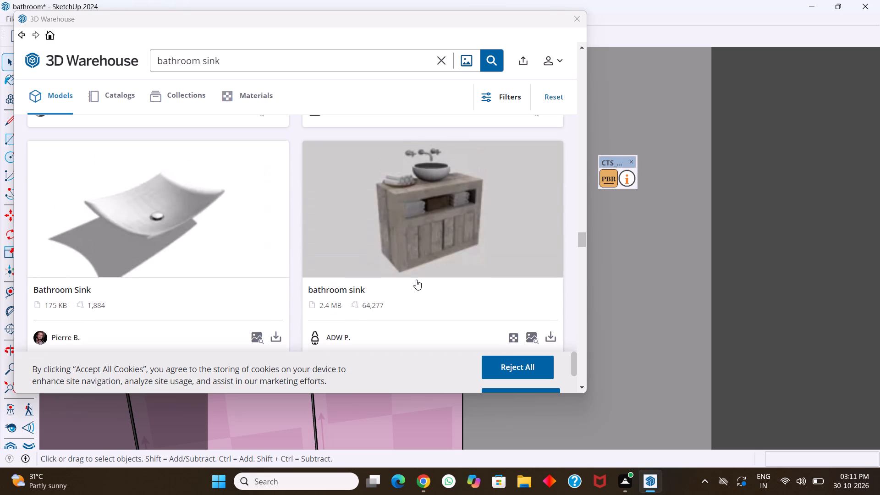
scroll(416, 280, up, 2)
scroll(416, 280, down, 2)
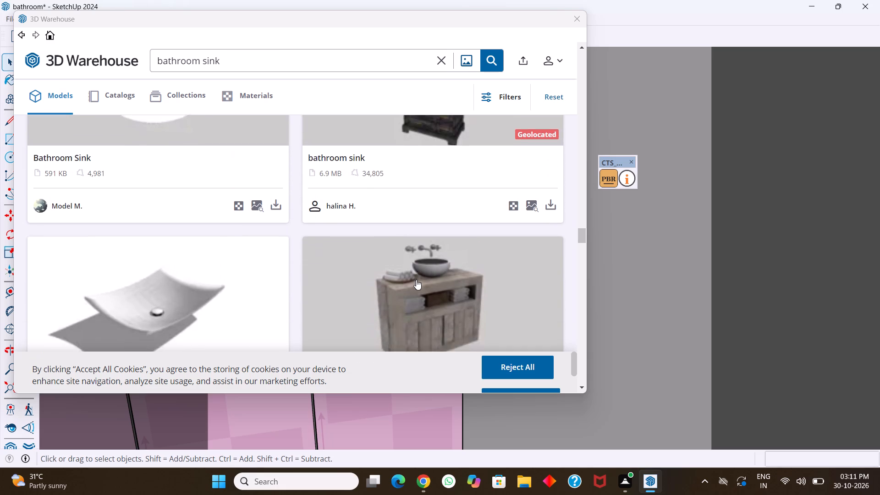
scroll(416, 280, up, 5)
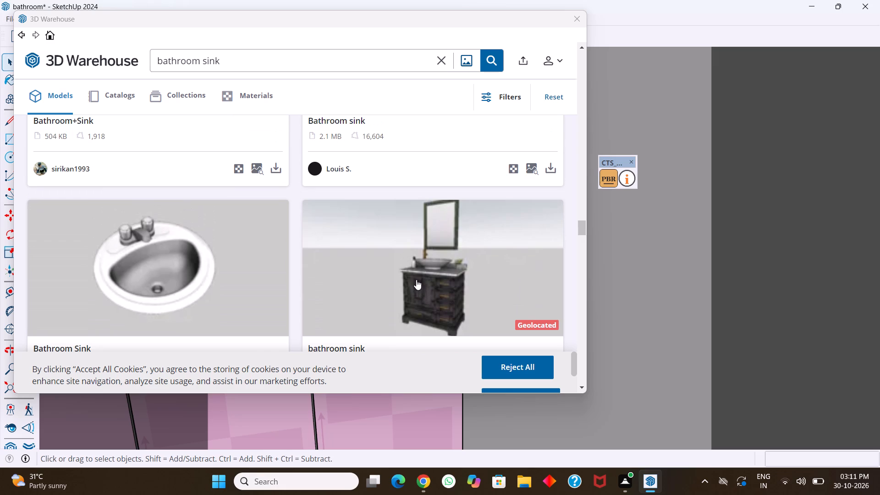
scroll(298, 247, up, 5)
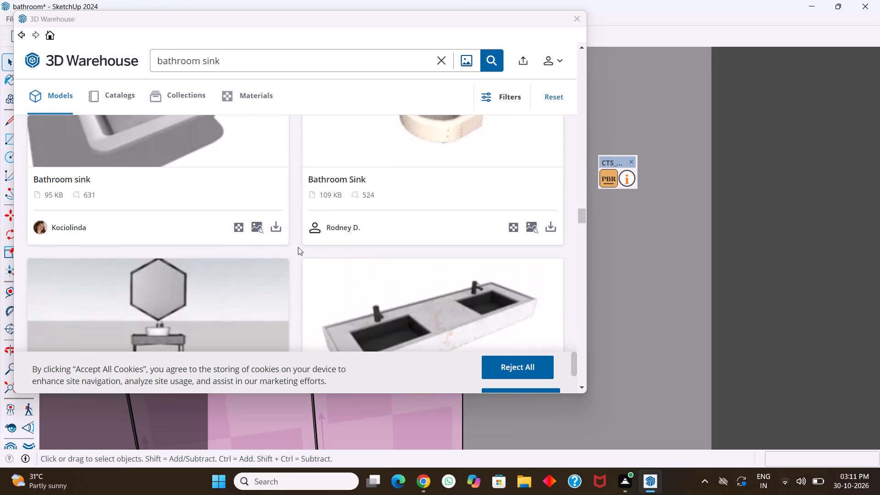
scroll(298, 247, down, 4)
scroll(298, 247, up, 6)
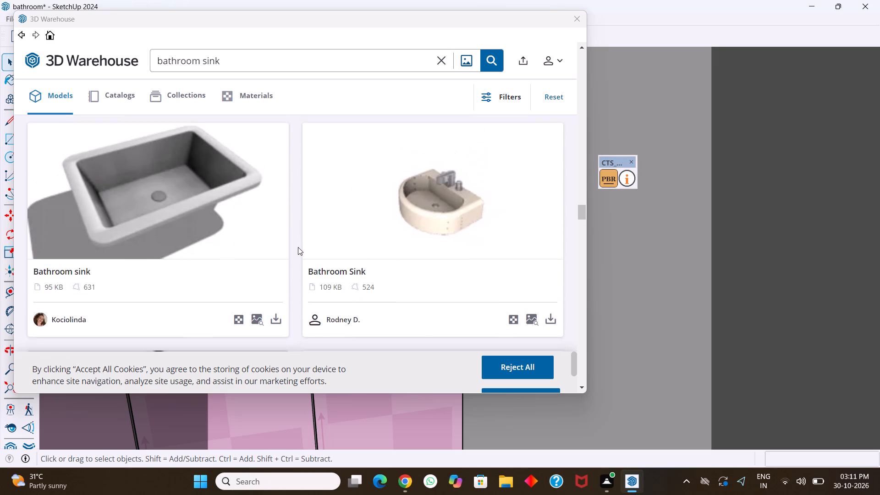
scroll(298, 247, down, 4)
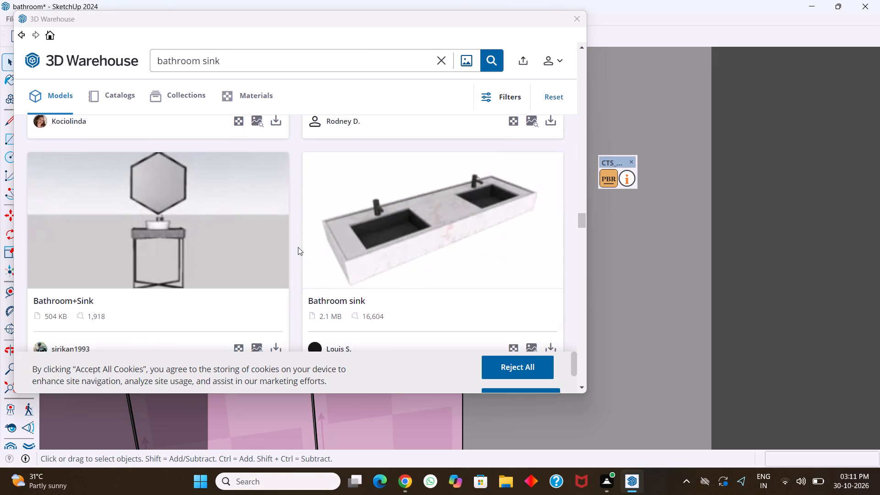
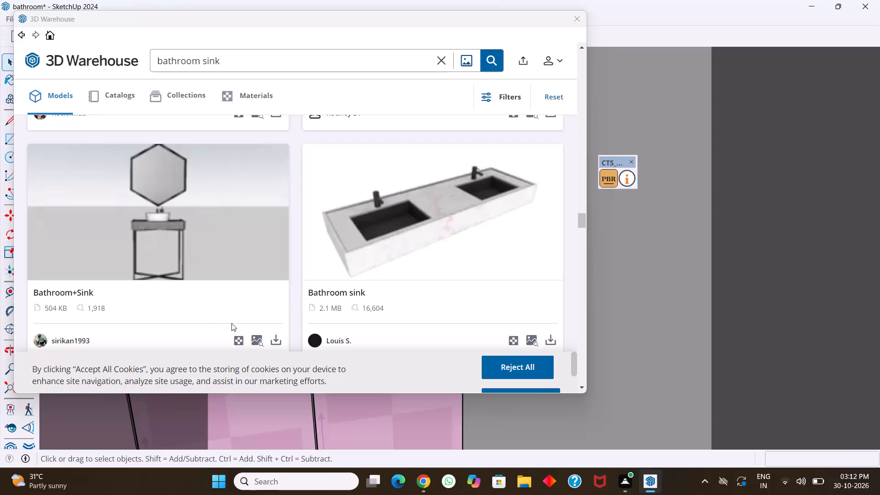
Load the Bathroom+Sink model with the hexagonal mirror from the search results and place it on the ground outside the bathroom.
click(277, 339)
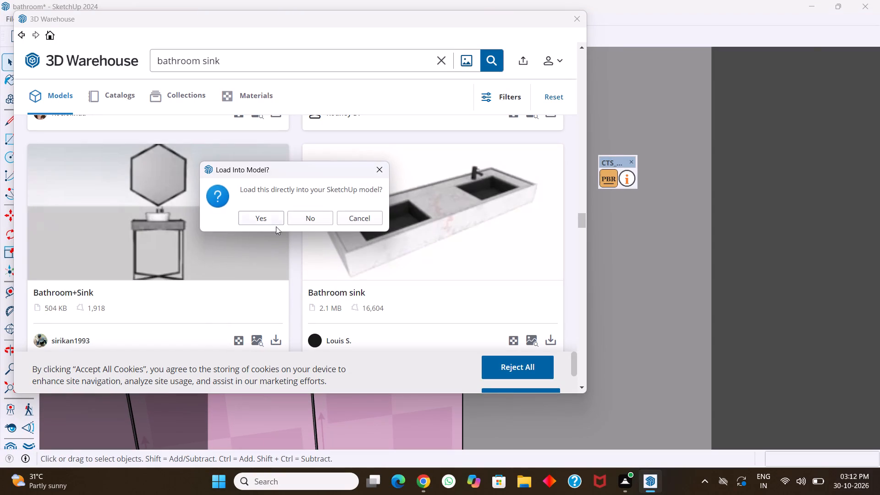
click(265, 222)
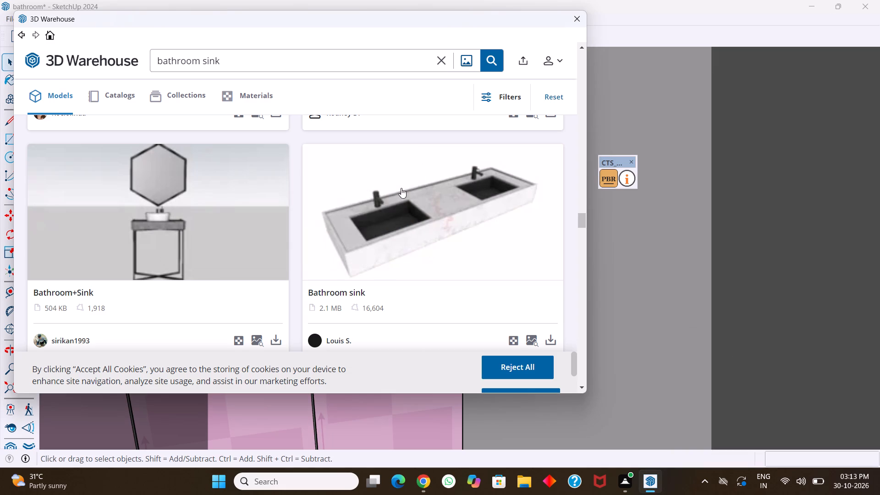
click(276, 340)
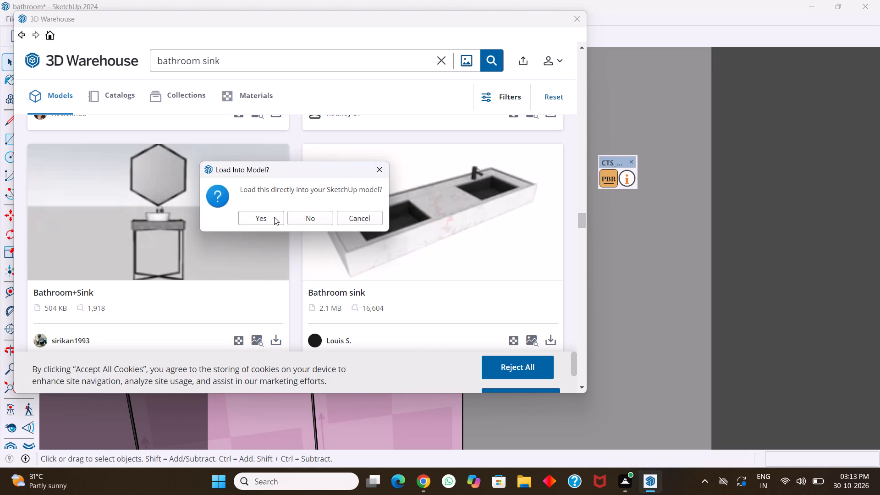
click(274, 217)
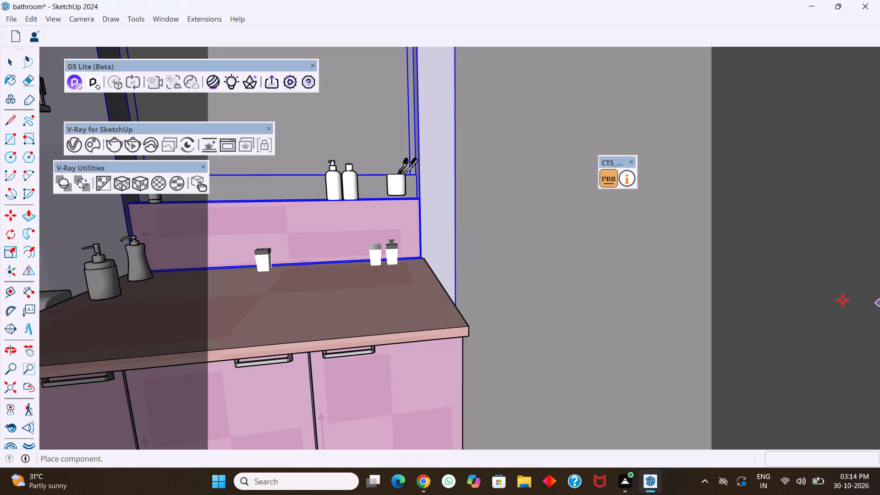
scroll(553, 286, down, 6)
scroll(489, 289, down, 2)
scroll(527, 326, down, 3)
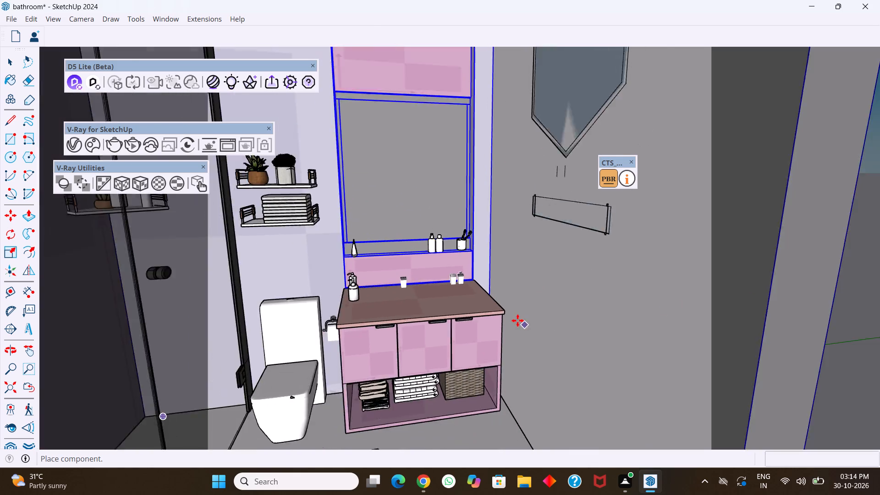
scroll(517, 320, down, 12)
click(599, 352)
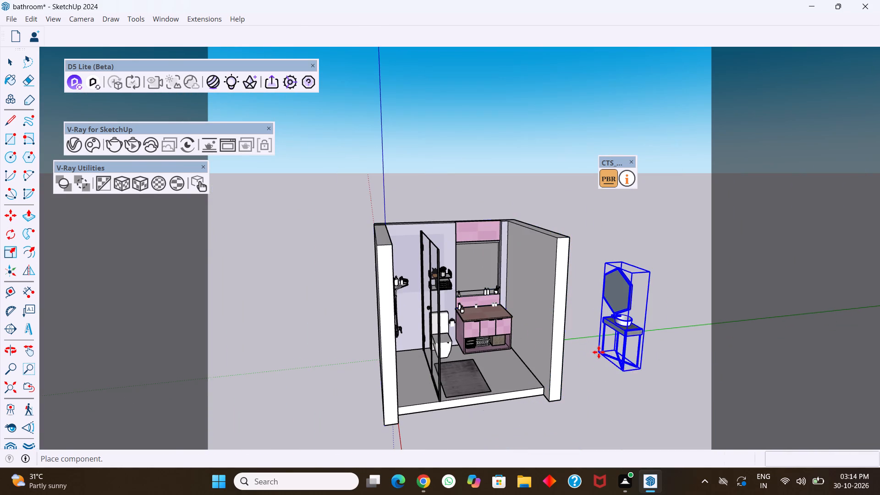
Explode the placed Bathroom+Sink component into its parts.
middle_drag(617, 353, 552, 354)
scroll(643, 344, up, 10)
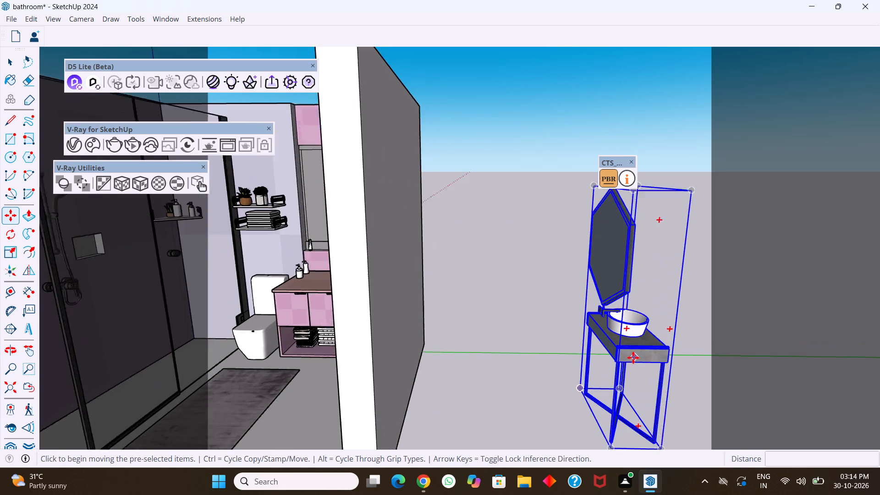
scroll(631, 357, up, 1)
middle_drag(631, 357, 480, 374)
middle_drag(523, 364, 379, 353)
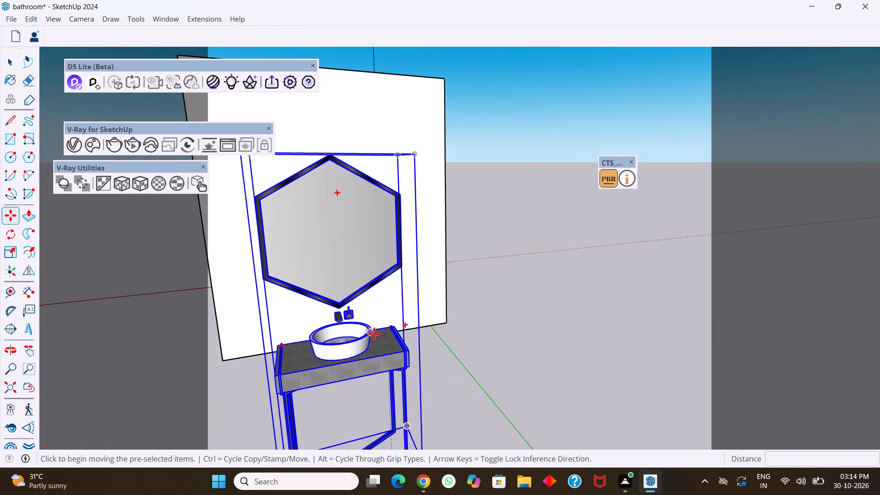
right_click(385, 335)
click(415, 99)
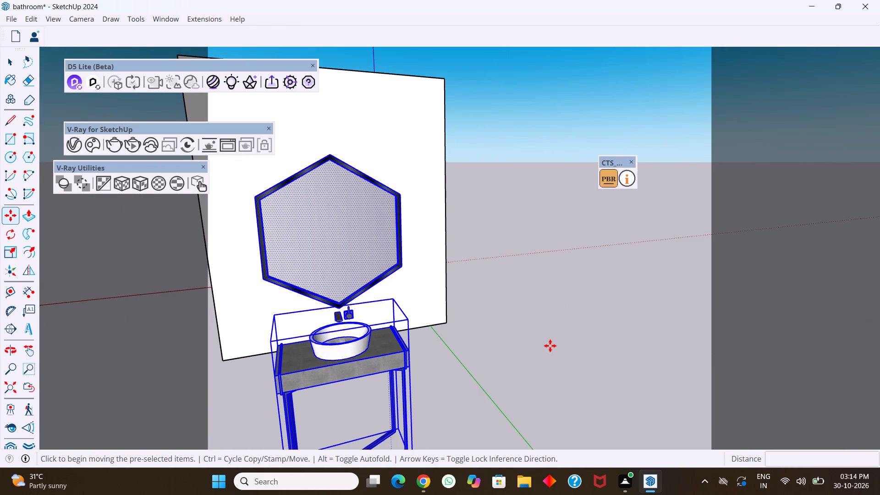
Explode the nested groups around the basin until the basin and faucet are separate from the counter and stand.
key(space)
click(377, 257)
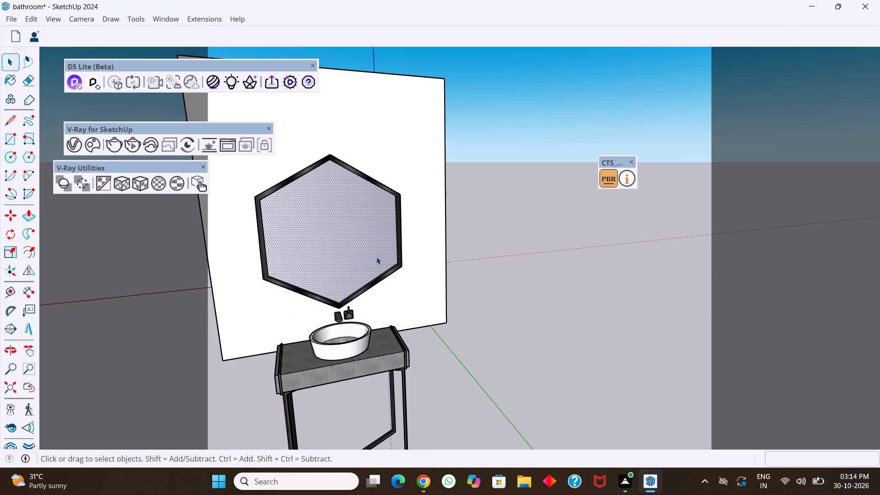
click(357, 343)
right_click(357, 343)
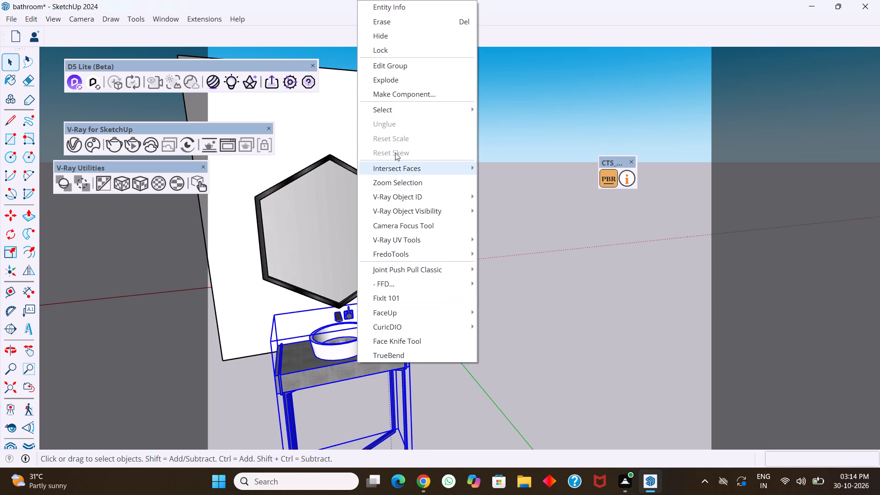
click(401, 84)
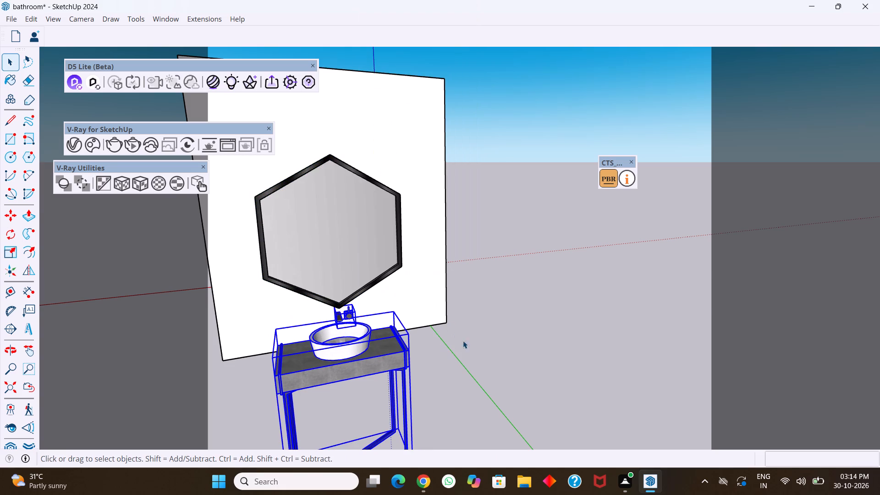
click(473, 348)
click(353, 345)
scroll(341, 308, up, 5)
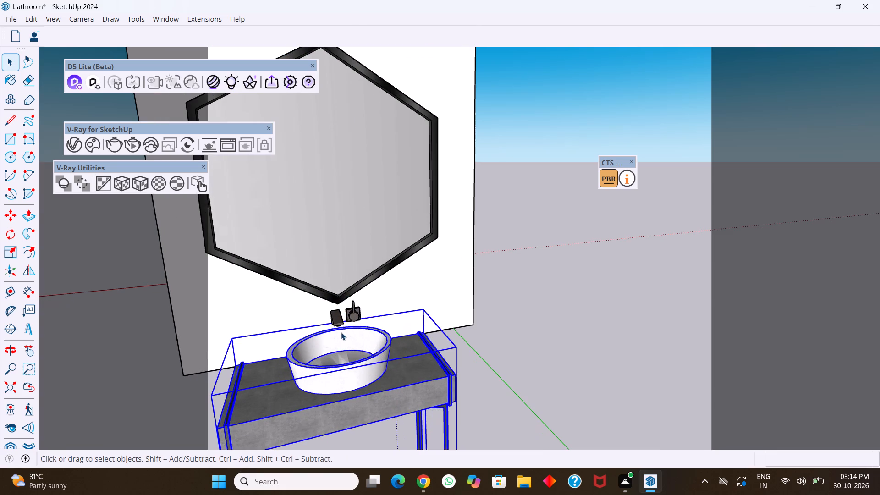
click(382, 352)
right_click(382, 352)
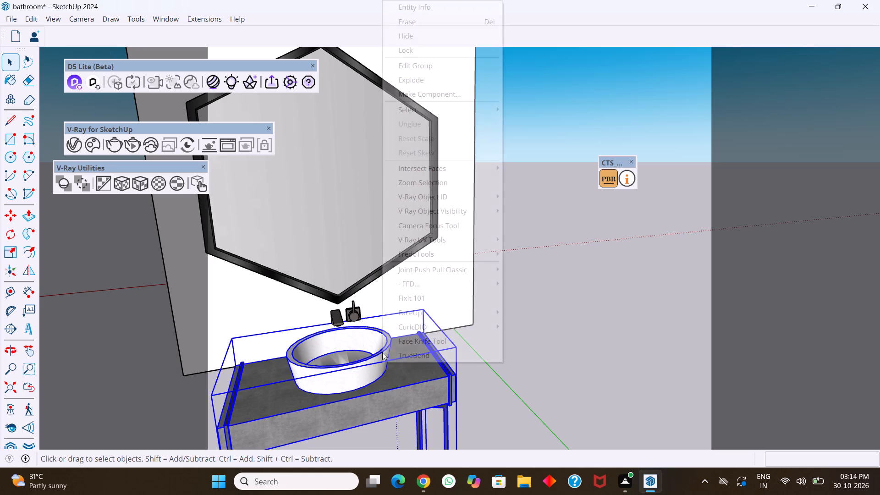
click(453, 81)
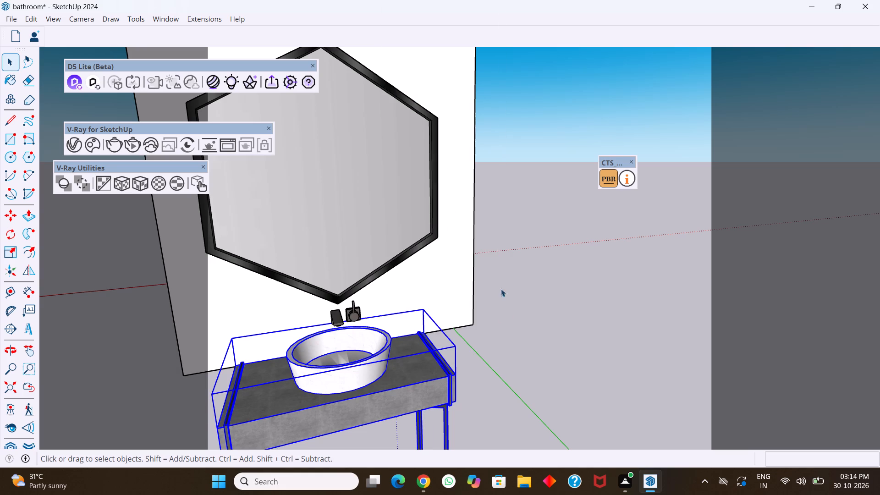
click(503, 331)
click(342, 358)
right_click(349, 362)
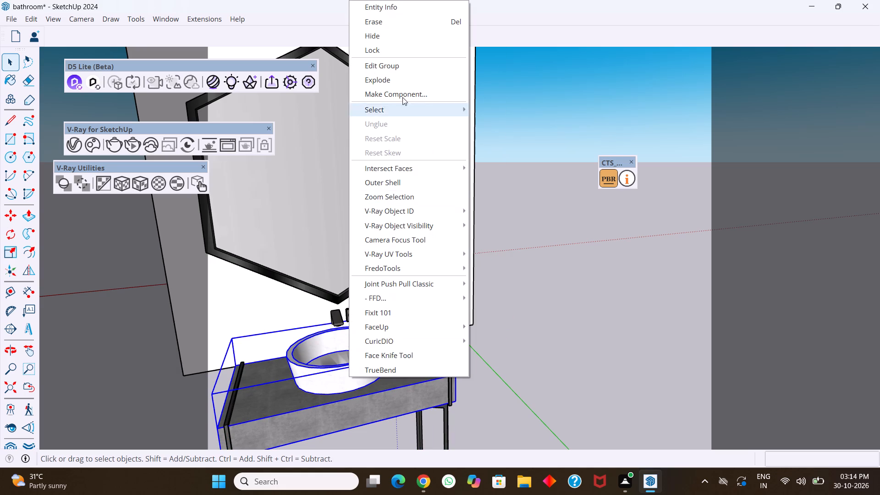
click(406, 80)
click(480, 339)
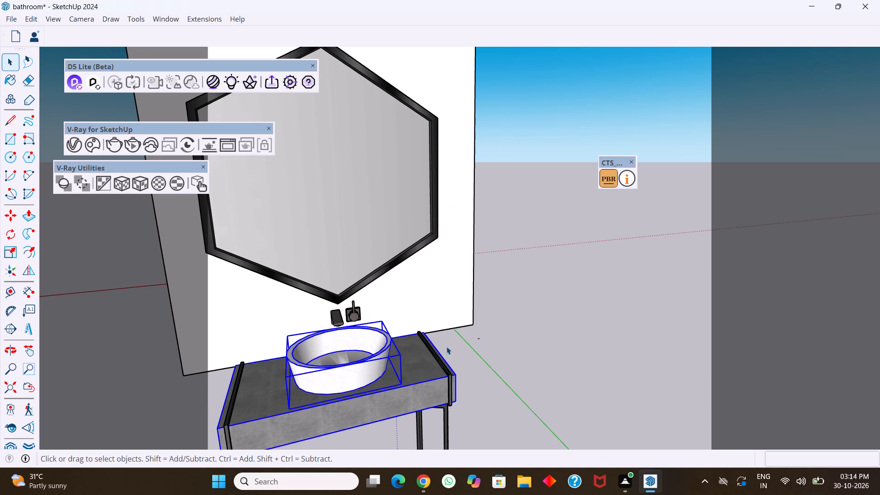
Move the white basin and its wall faucet together about 9' 9" away from the mirror and stand onto open ground.
click(379, 351)
scroll(358, 325, up, 3)
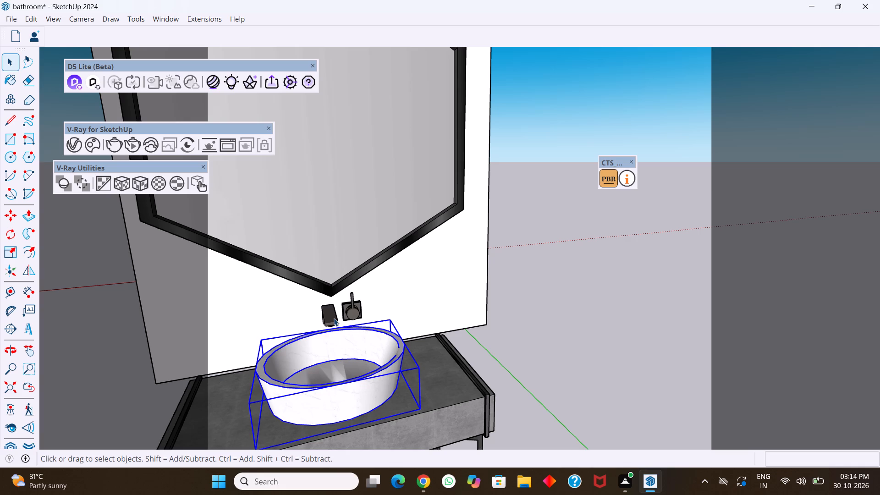
shift+click(334, 318)
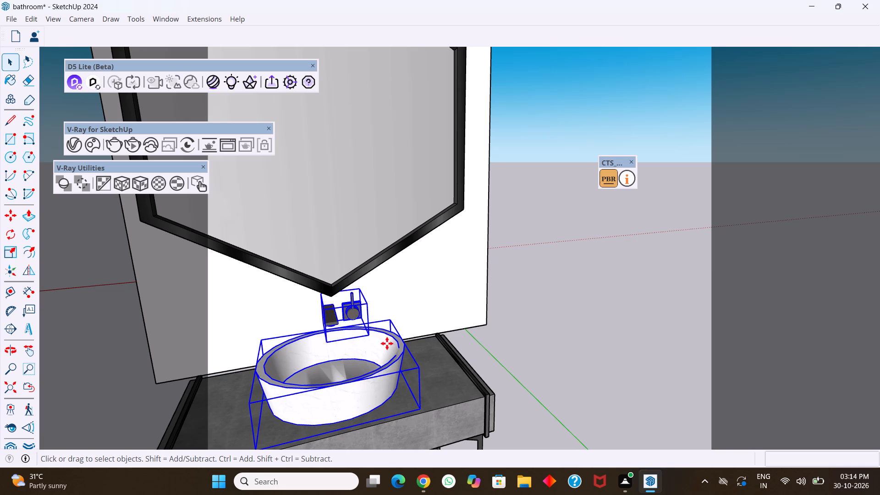
key(m)
click(420, 409)
scroll(528, 378, down, 7)
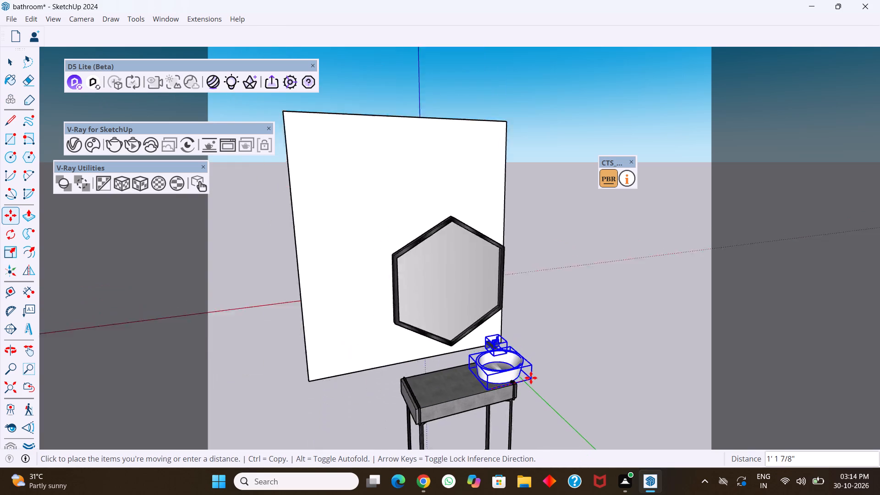
scroll(531, 378, down, 7)
click(347, 402)
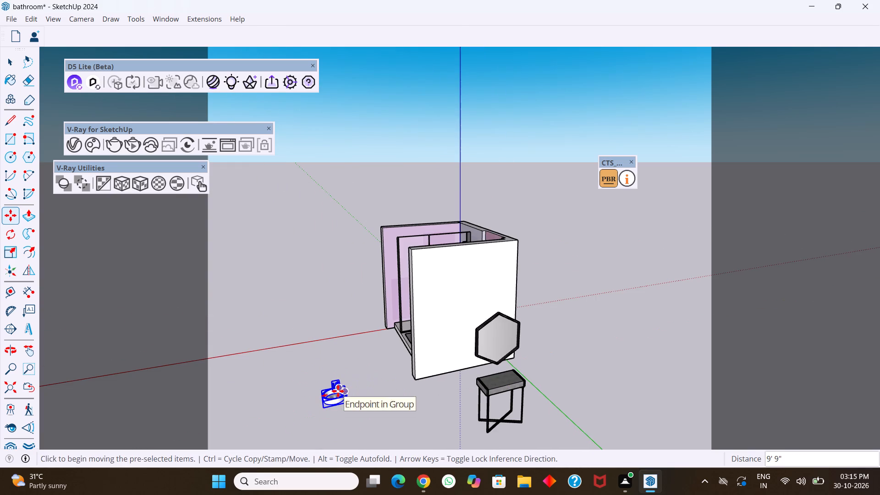
Group the basin and faucet into one object.
right_click(338, 391)
click(374, 139)
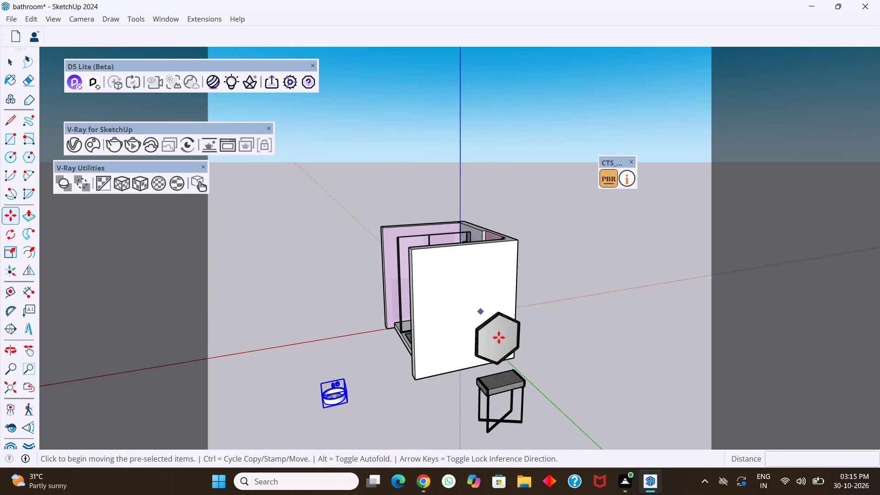
Delete the leftover hexagonal mirror, including its frame.
key(space)
click(496, 349)
triple_click(496, 349)
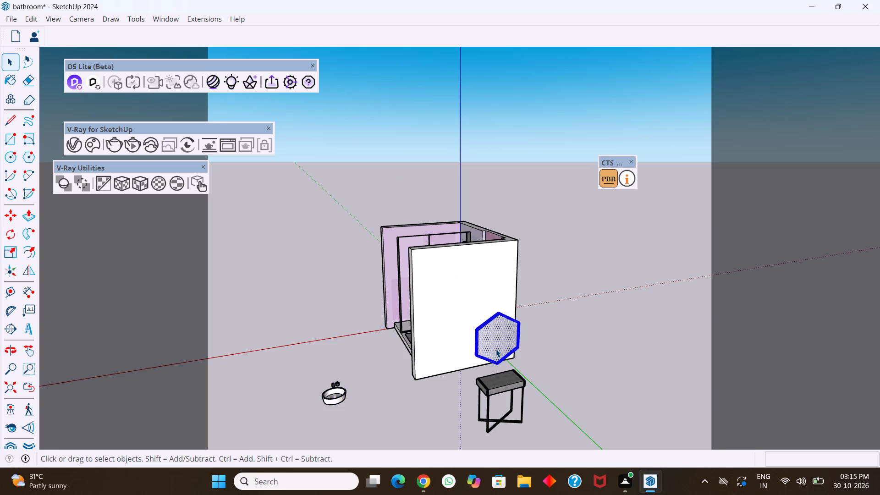
click(496, 349)
key(Delete)
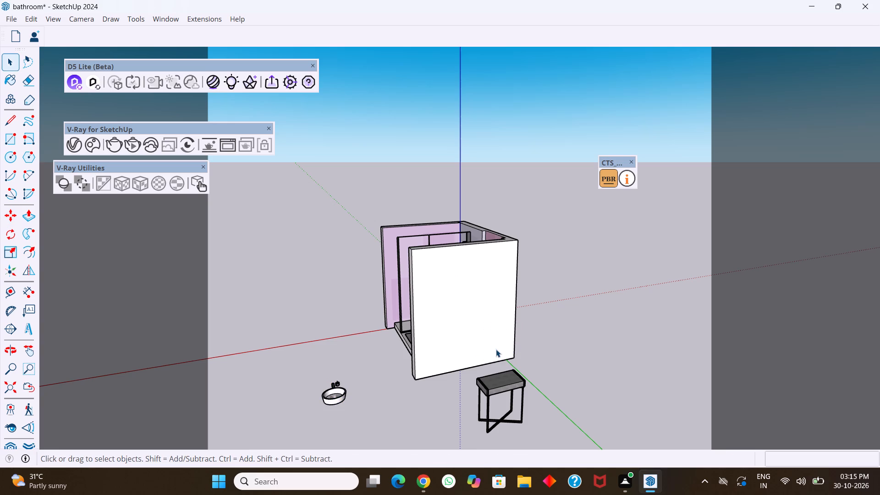
Delete the leftover grey counter and its black metal stand outside the bathroom.
triple_click(505, 386)
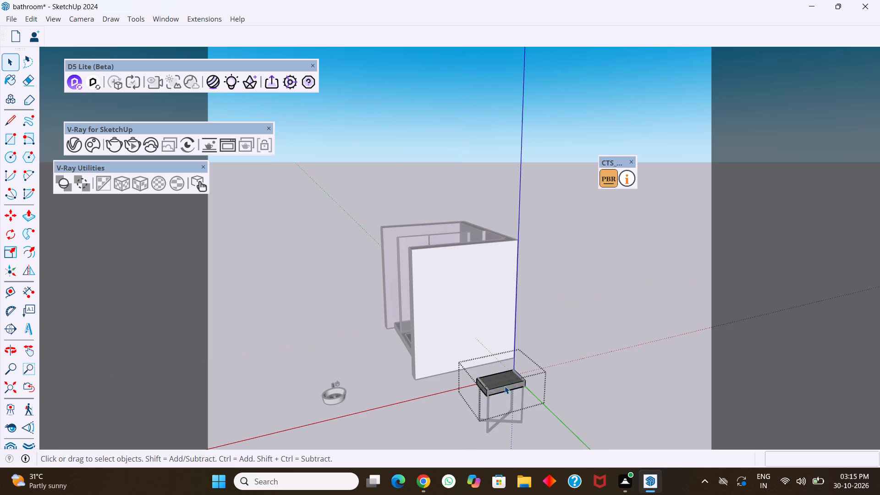
double_click(505, 386)
click(593, 407)
scroll(467, 376, down, 3)
middle_drag(464, 397, 508, 390)
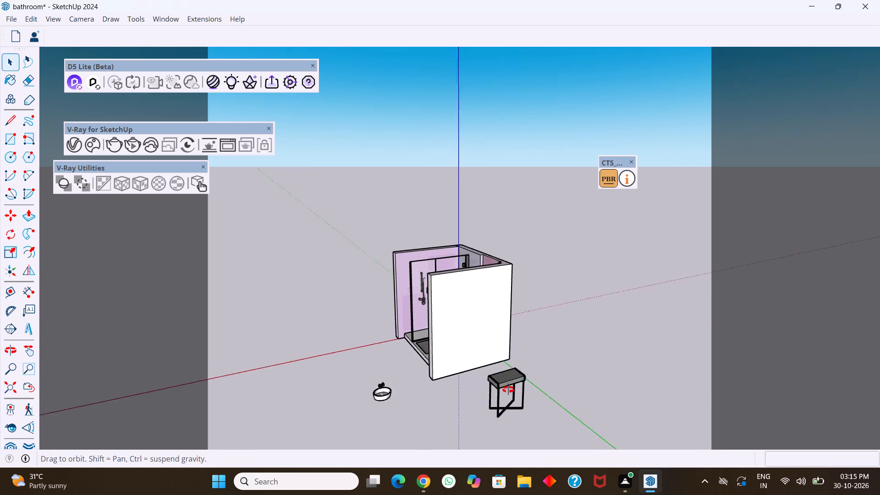
middle_drag(508, 390, 546, 382)
middle_drag(506, 389, 574, 381)
middle_drag(530, 400, 588, 412)
scroll(558, 361, up, 2)
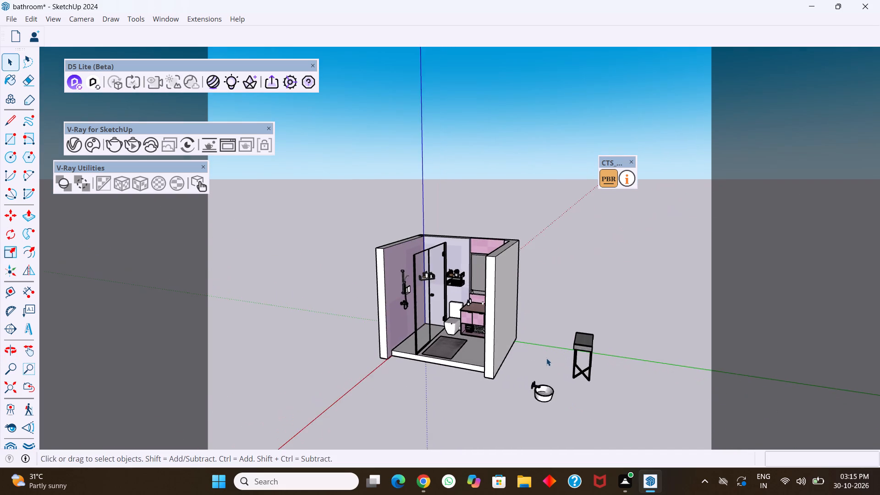
scroll(546, 358, up, 2)
drag(541, 309, 627, 398)
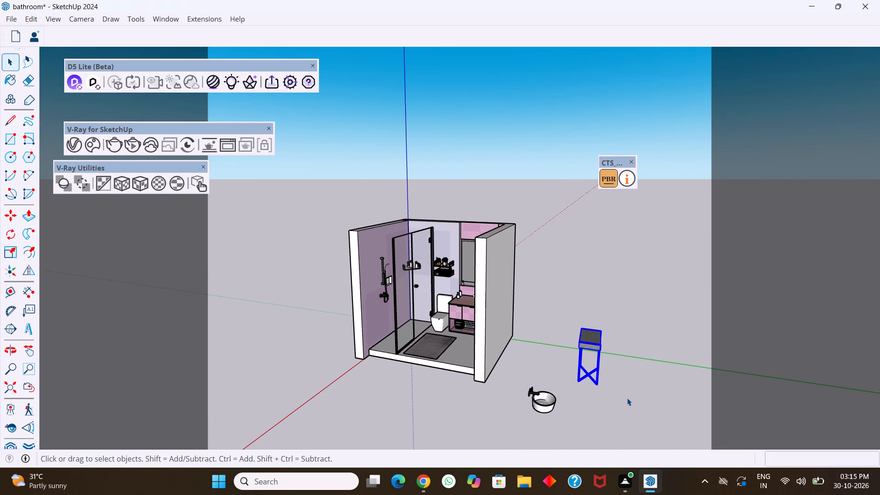
key(Delete)
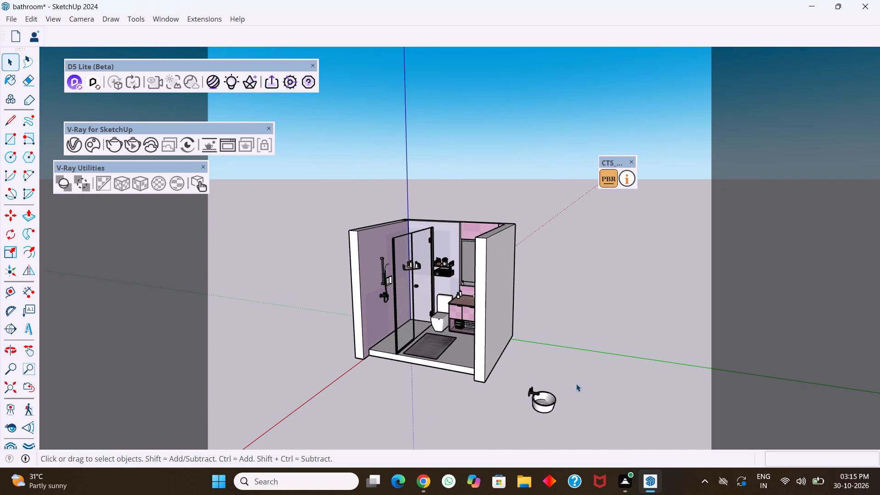
Rotate the basin and faucet group 270° about the vertical axis, pivoting on its bottom corner.
scroll(546, 409, up, 3)
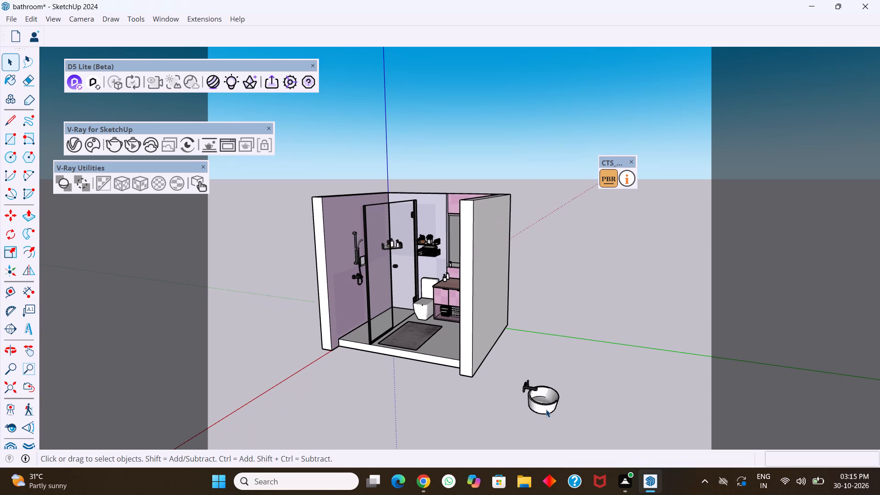
click(546, 409)
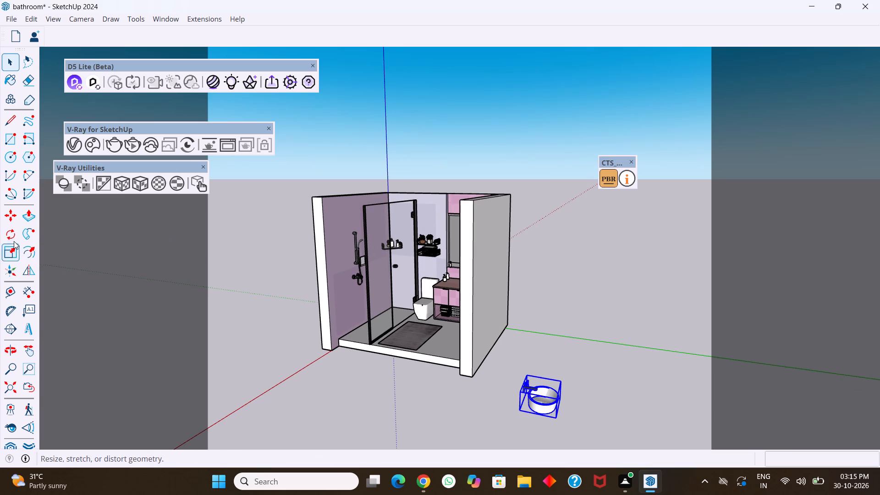
click(13, 240)
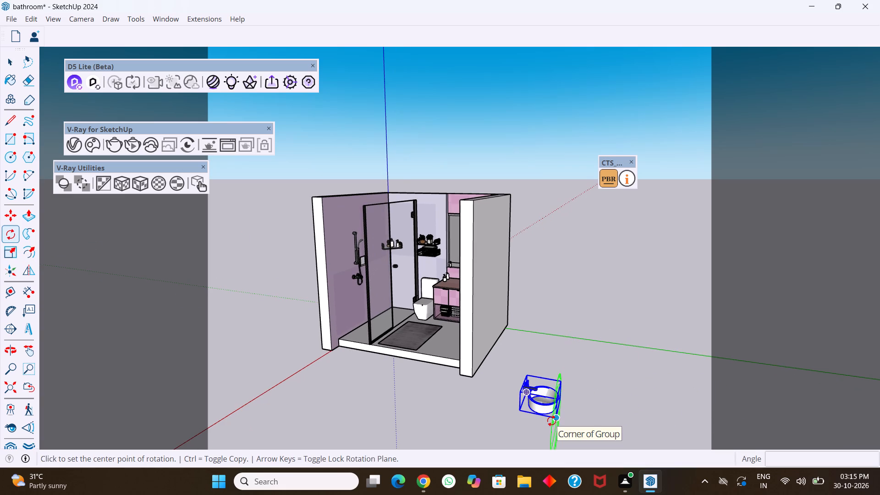
key(Up)
scroll(559, 425, up, 4)
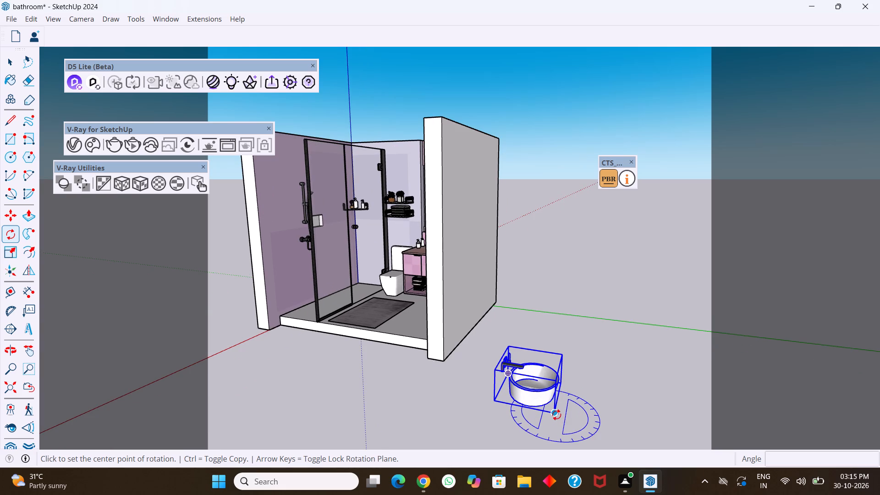
click(556, 415)
middle_drag(566, 386, 527, 392)
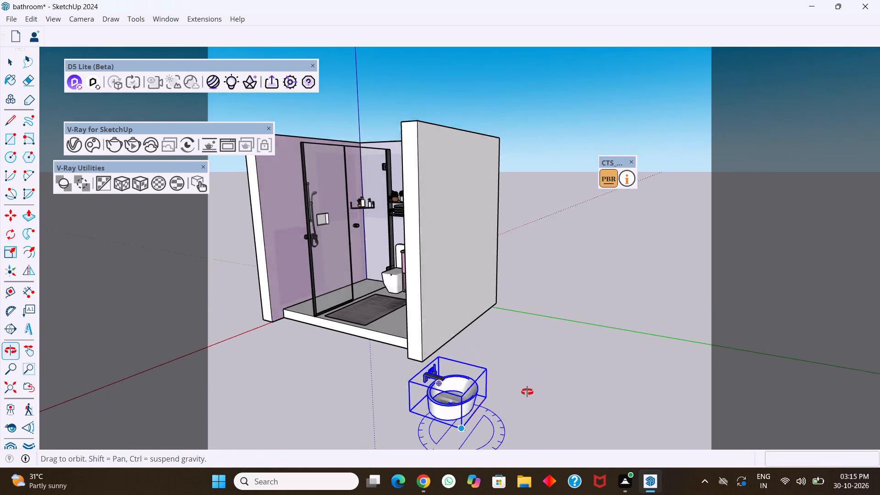
middle_drag(527, 392, 524, 392)
click(458, 400)
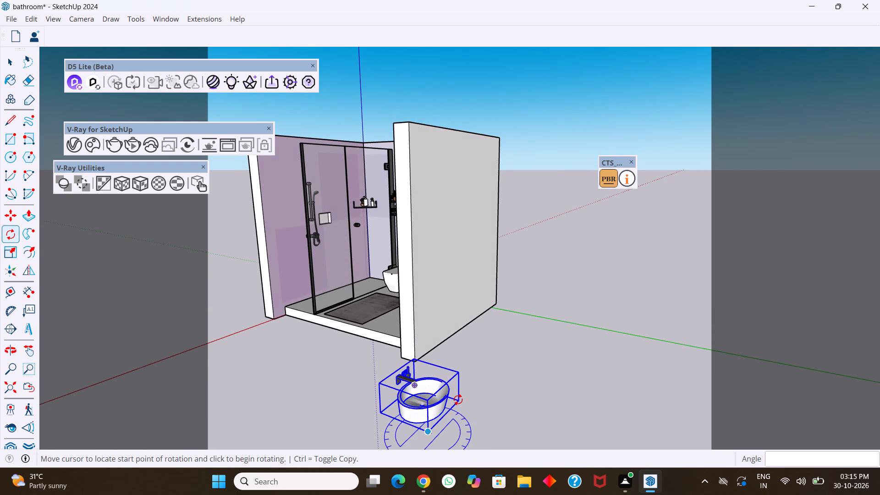
scroll(462, 420, down, 13)
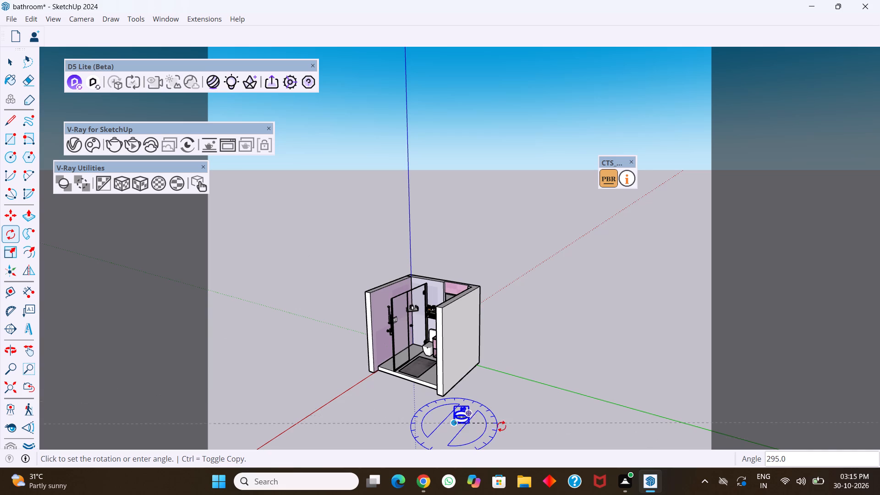
scroll(500, 426, up, 7)
middle_drag(494, 427, 619, 388)
scroll(632, 386, up, 1)
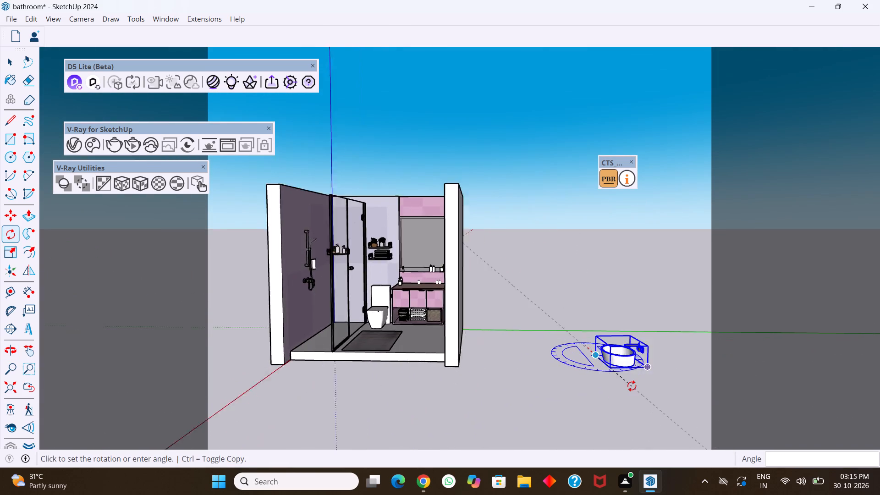
scroll(632, 386, up, 10)
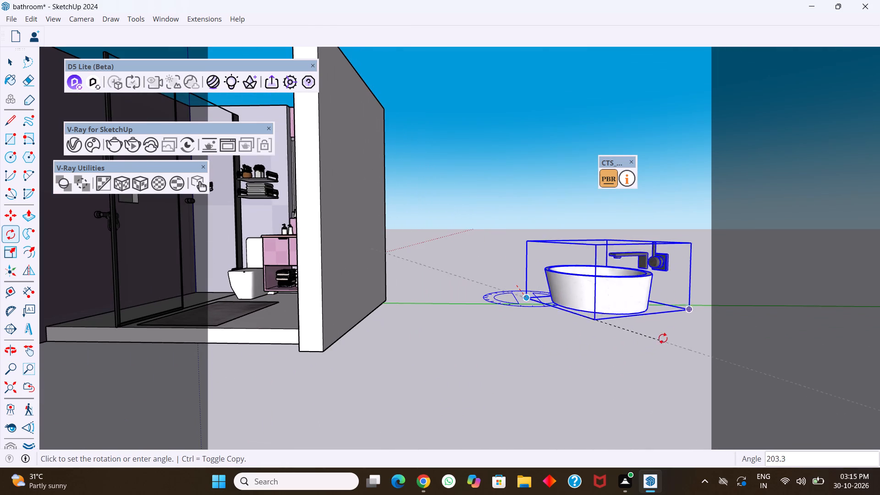
click(662, 296)
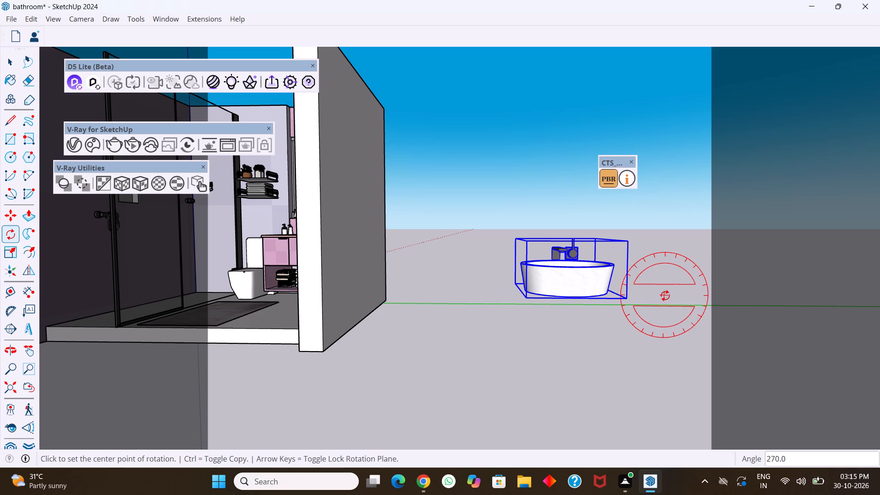
Move the basin and faucet group about 15' 8" by its bottom corner onto the bathroom vanity countertop.
key(m)
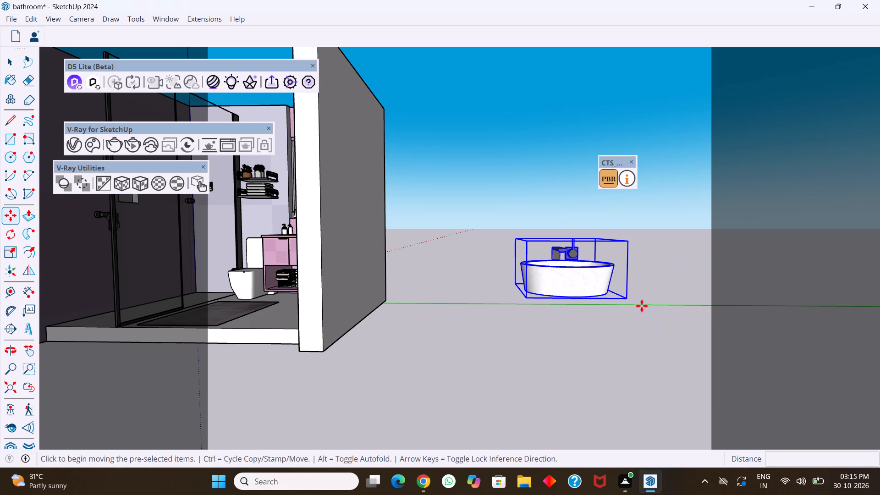
click(627, 298)
middle_drag(418, 301, 464, 328)
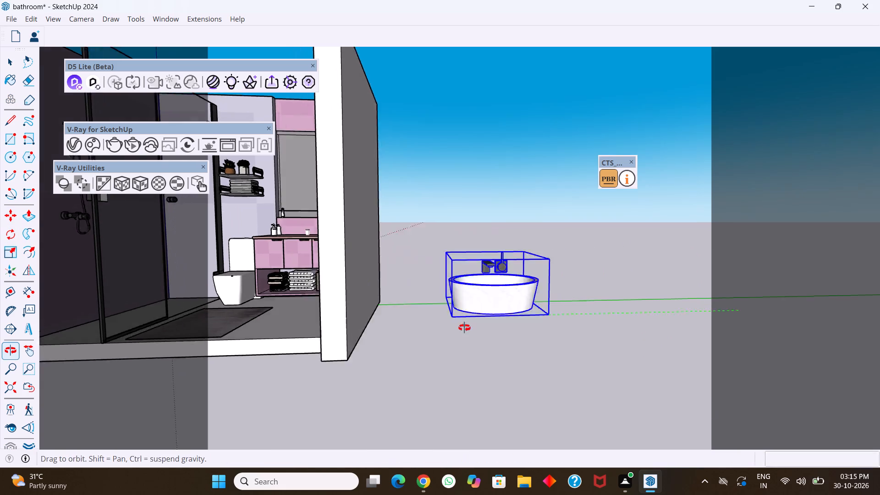
middle_drag(464, 328, 465, 344)
middle_drag(333, 274, 341, 291)
scroll(342, 291, up, 1)
scroll(305, 237, up, 11)
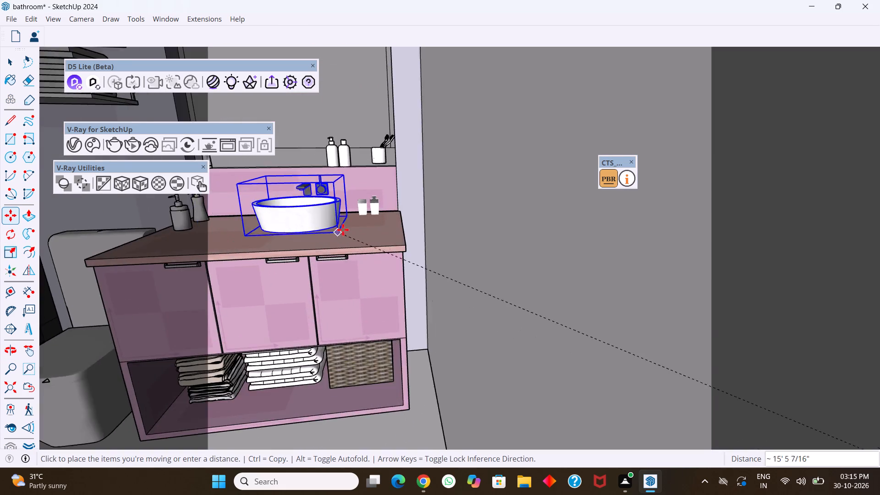
scroll(343, 230, up, 4)
middle_drag(327, 232, 334, 232)
shift+middle_drag(331, 232, 439, 236)
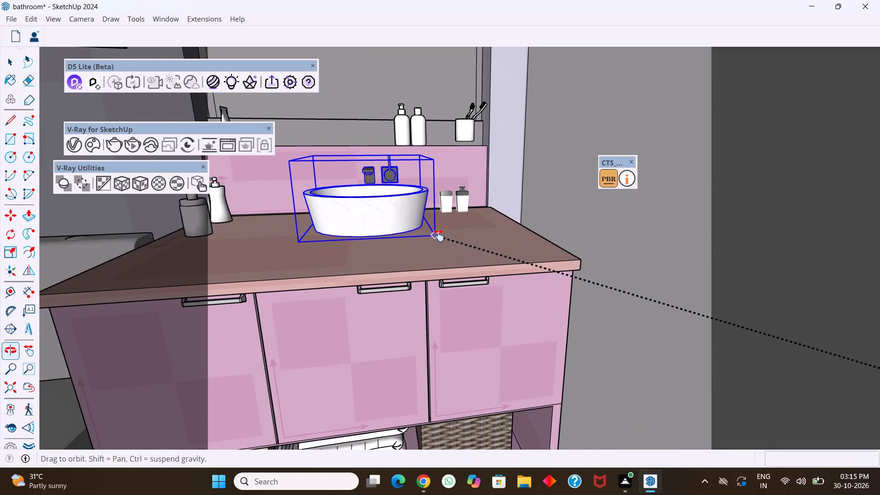
shift+middle_drag(439, 236, 441, 236)
scroll(429, 262, up, 3)
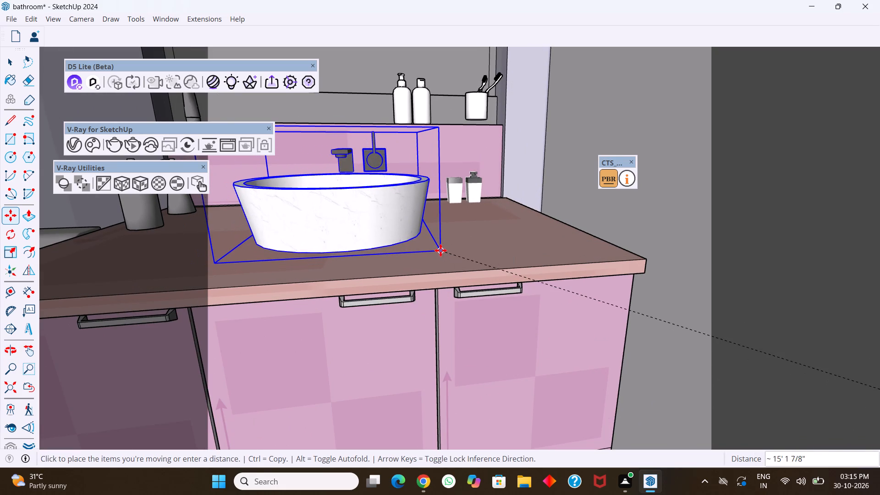
click(436, 226)
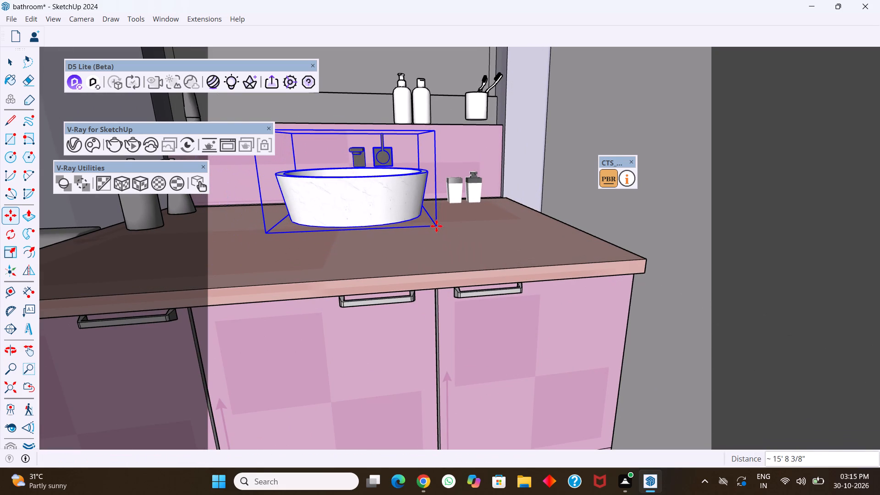
Shift the basin and faucet group back about 1 9/16" so it sits against the vanity backsplash.
scroll(413, 250, down, 8)
middle_drag(405, 249, 572, 265)
middle_drag(409, 269, 476, 306)
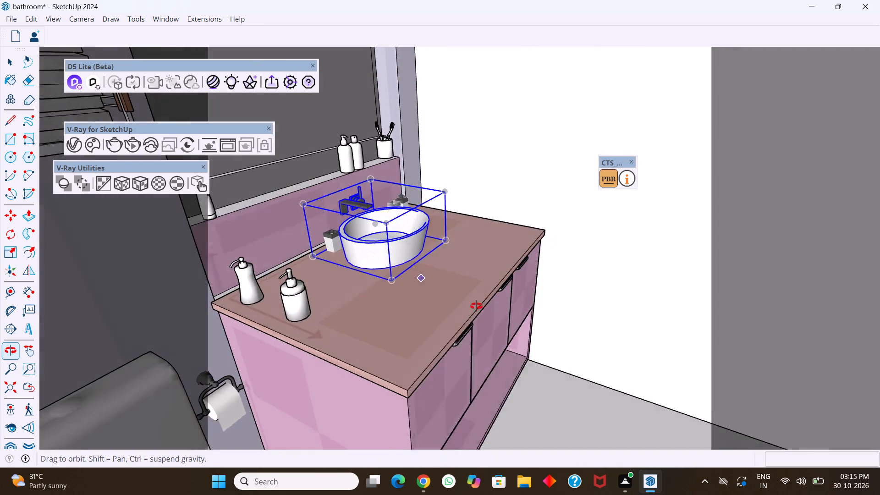
middle_drag(476, 306, 482, 307)
middle_drag(396, 268, 469, 274)
middle_drag(376, 272, 440, 261)
scroll(363, 289, up, 4)
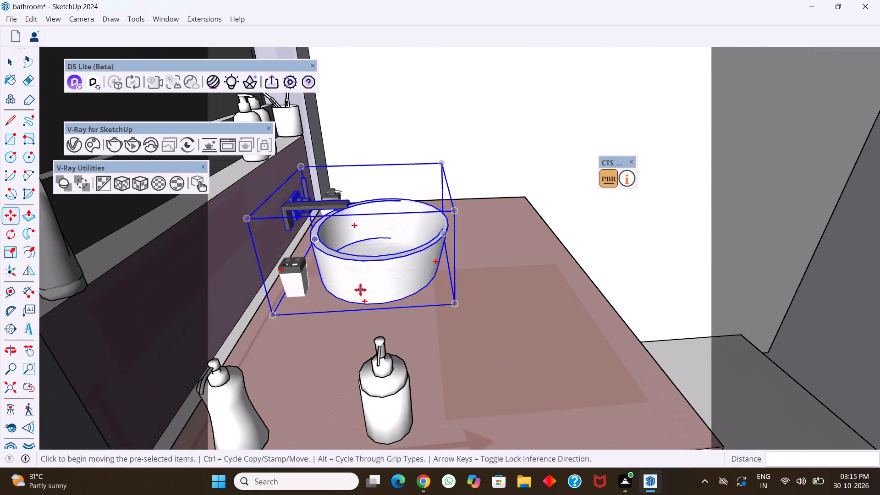
click(272, 315)
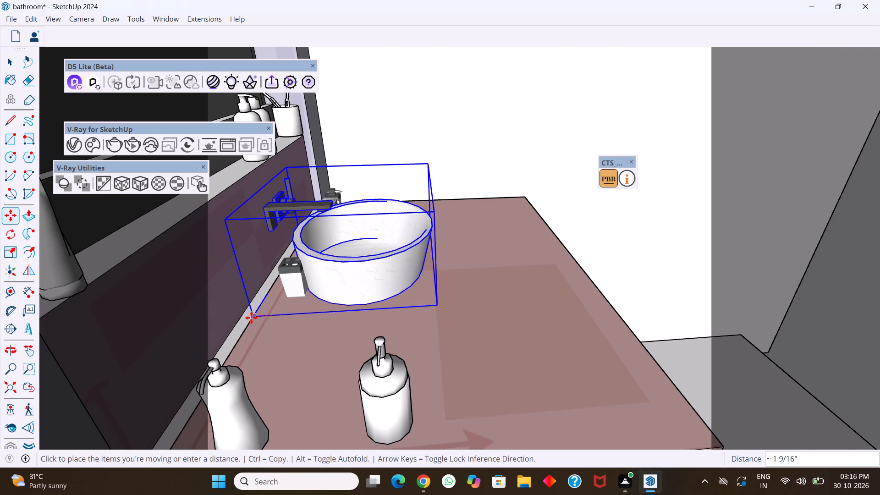
click(250, 318)
key(space)
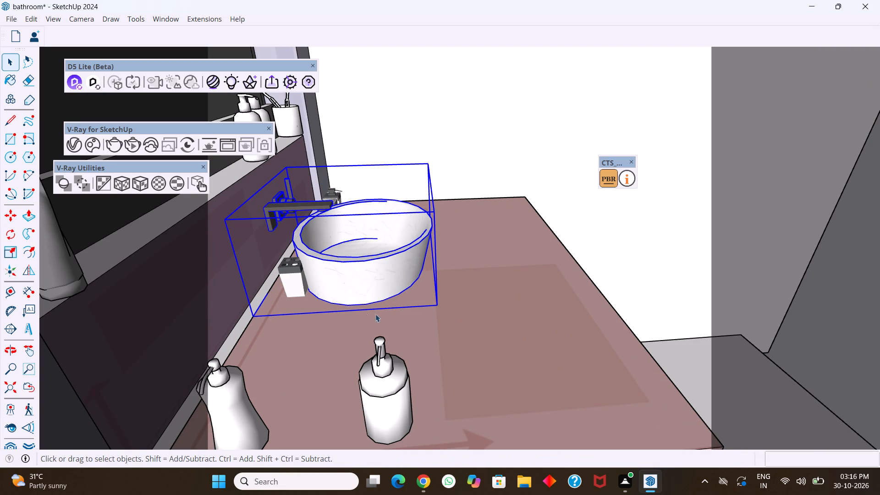
Delete the three small white containers with grey tops standing beside the basin on the countertop.
click(300, 285)
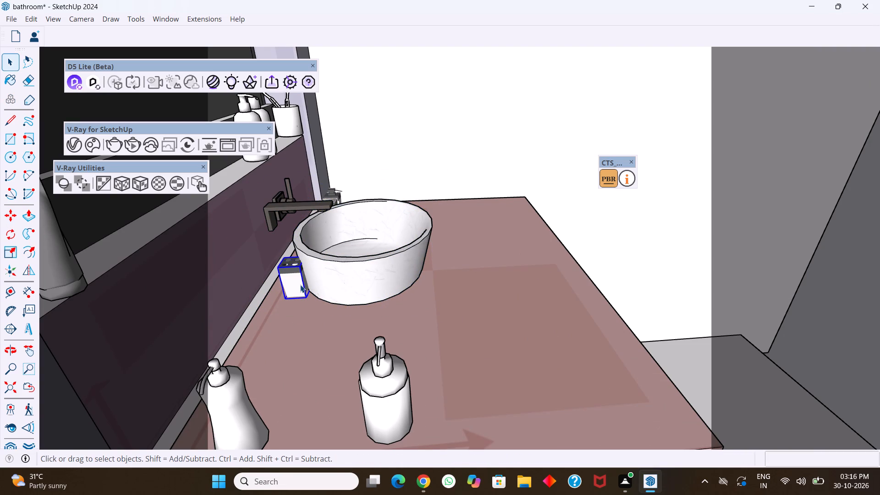
key(Delete)
middle_drag(380, 271, 268, 291)
middle_drag(451, 293, 286, 320)
middle_drag(533, 253, 363, 281)
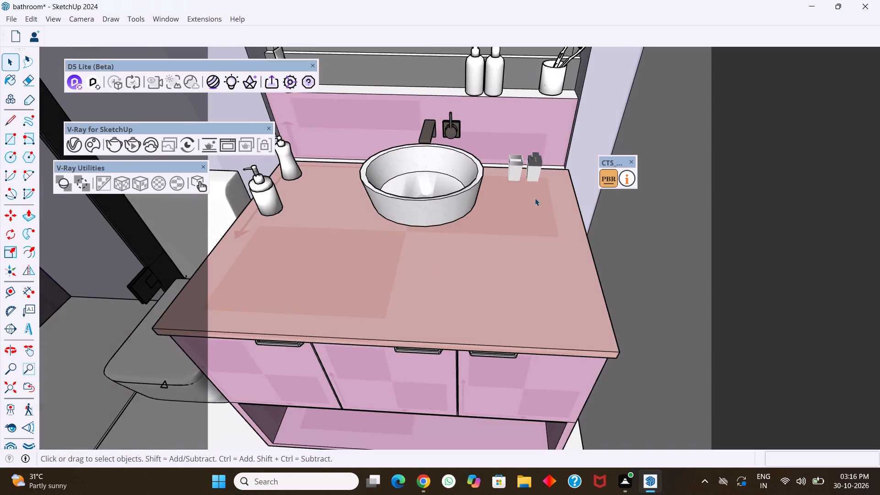
scroll(525, 158, up, 3)
click(539, 181)
key(Delete)
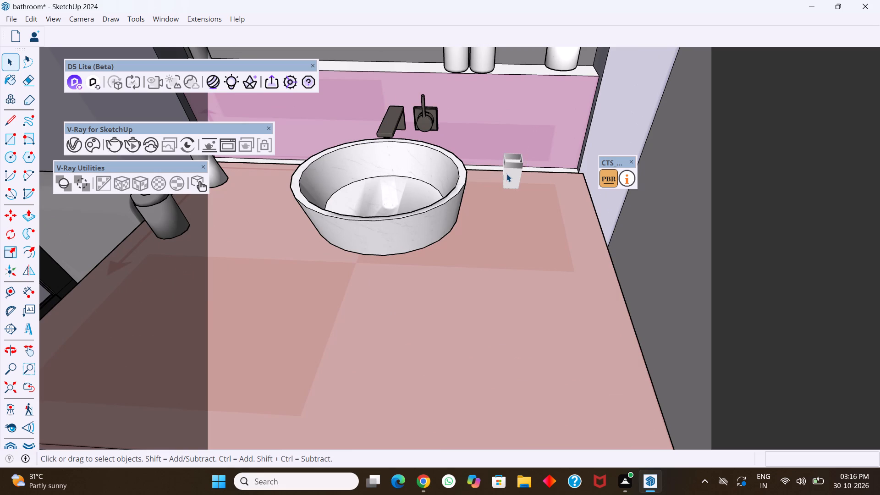
click(506, 174)
key(Delete)
Delete the toothbrush cup and the two white bottles next to it from the ledge below the mirror.
scroll(507, 174, down, 8)
middle_drag(530, 125, 531, 96)
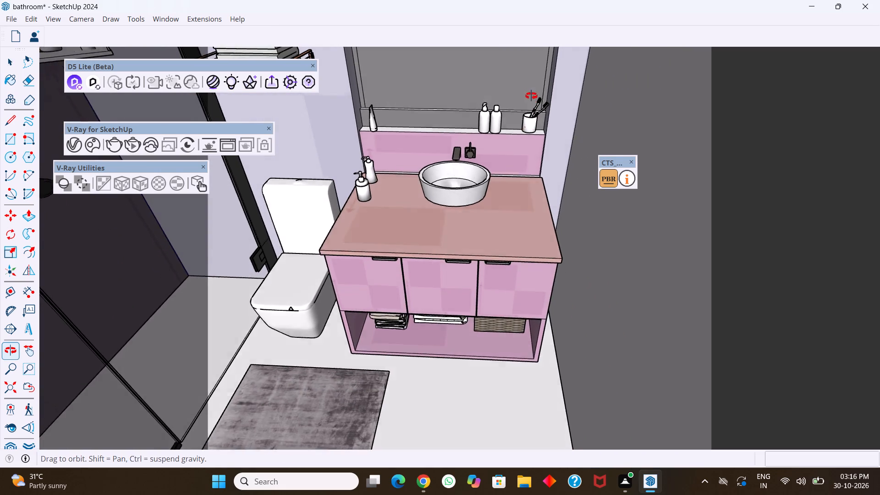
middle_drag(531, 96, 531, 88)
scroll(531, 126, up, 5)
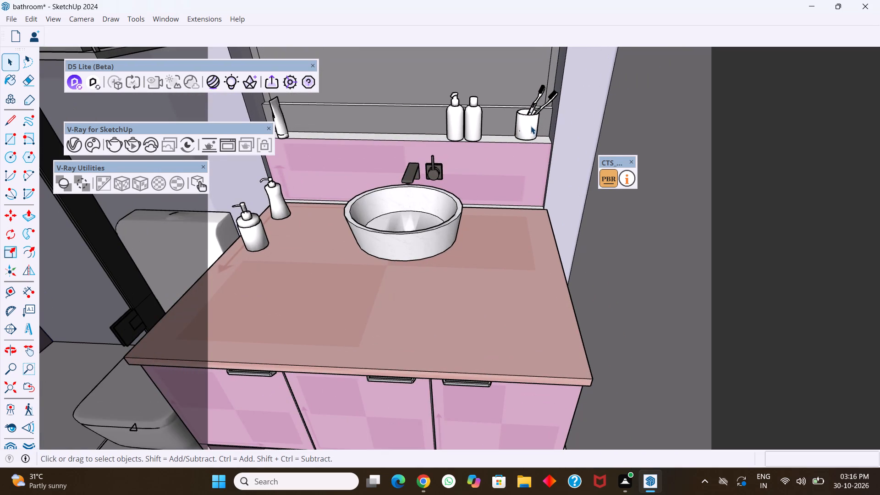
click(531, 126)
key(Delete)
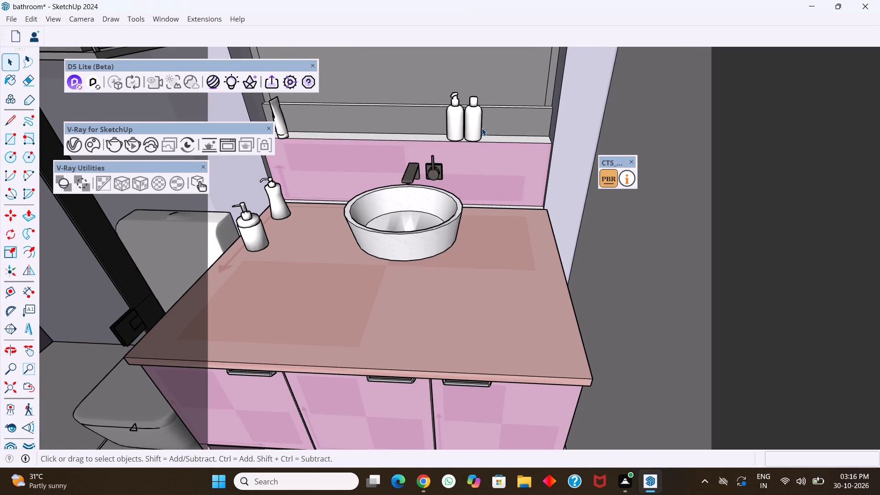
click(482, 128)
key(Delete)
click(462, 132)
key(Delete)
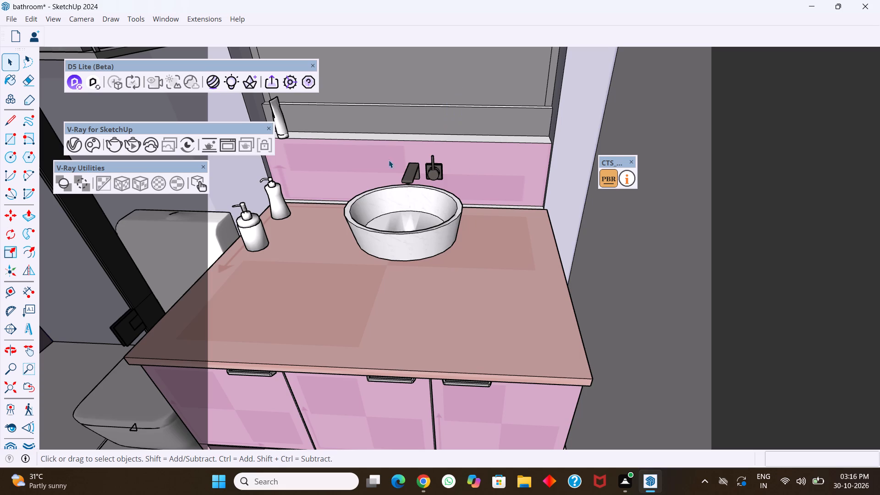
Open 3D Warehouse and replace the existing search term to search the models for "brush box".
click(170, 20)
click(207, 107)
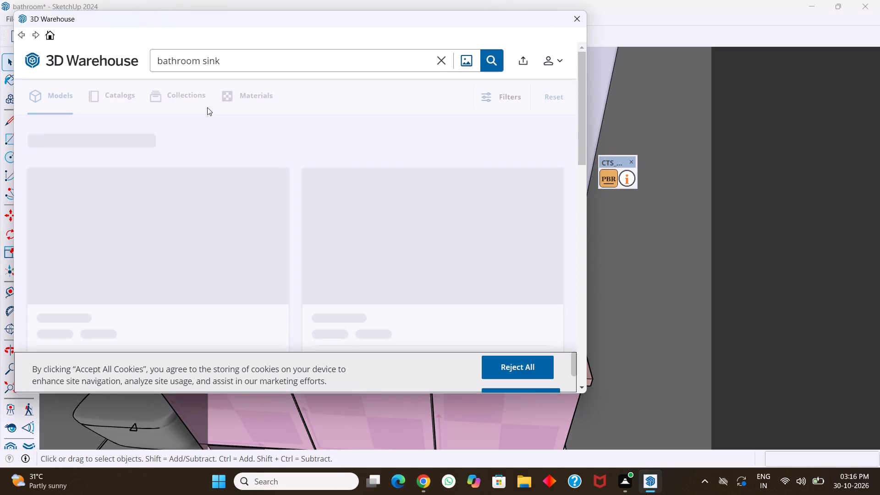
click(252, 64)
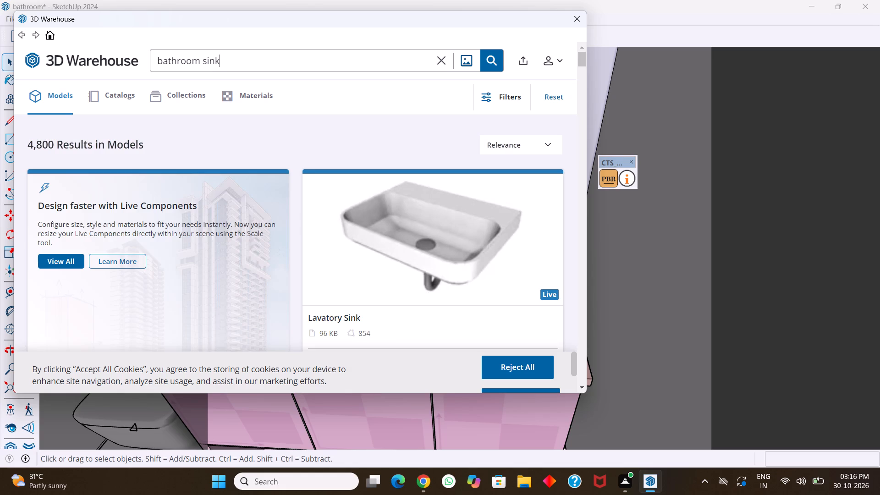
key(BackSpace)
key(BackSpace)
key(BackSpace)
key(BackSpace)
key(BackSpace)
key(BackSpace)
key(BackSpace)
key(BackSpace)
key(BackSpace)
key(BackSpace)
key(BackSpace)
key(BackSpace)
key(BackSpace)
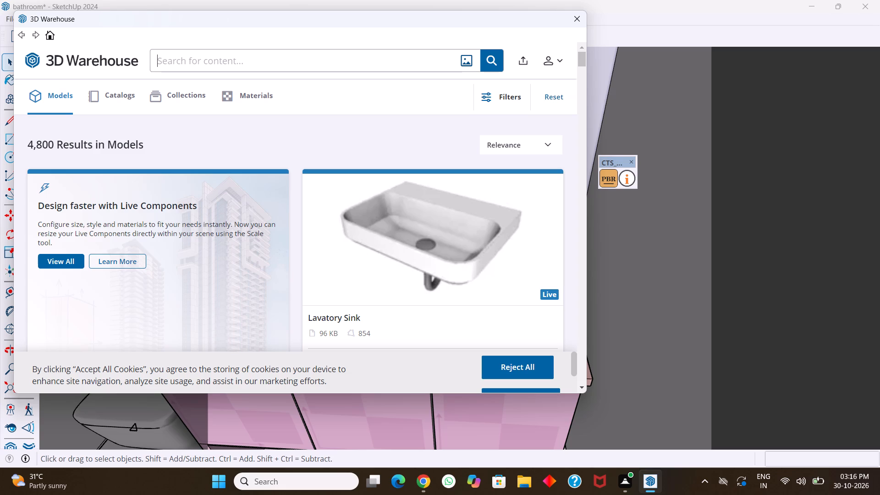
text(bru)
text(sh)
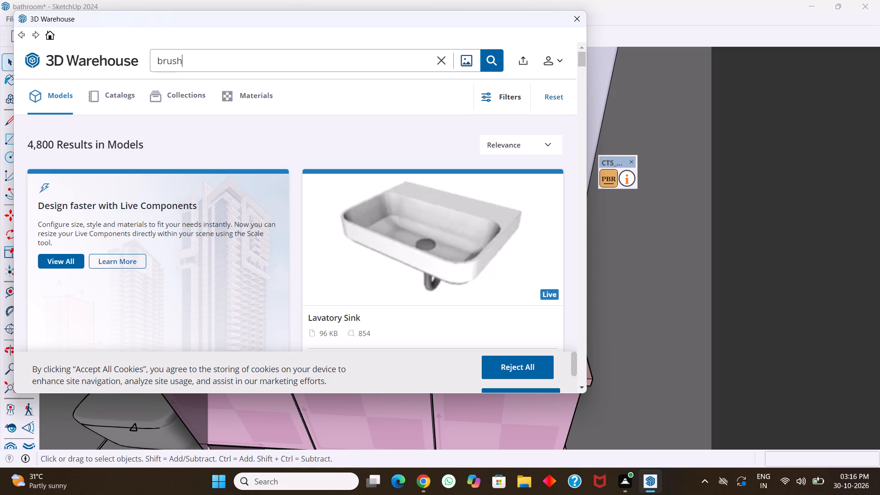
key(space)
text(bo)
key(x)
key(Return)
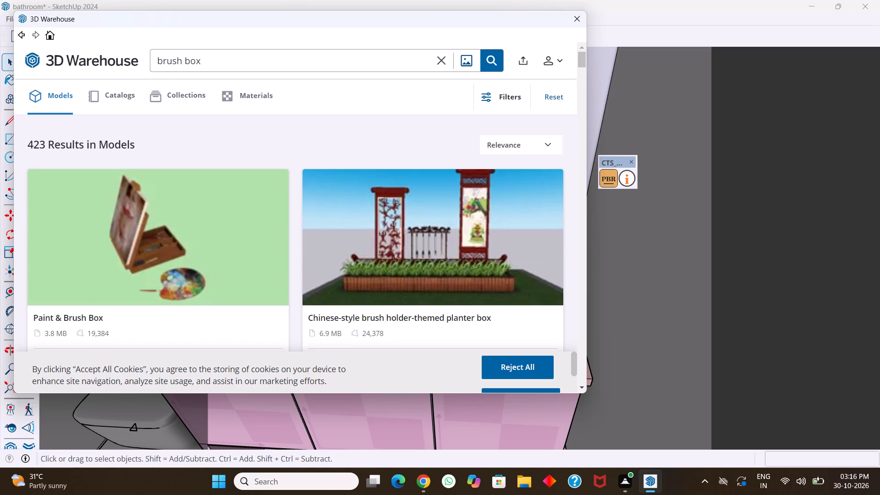
Browse the "brush box" model results for a toothbrush holder suitable for the bathroom vanity.
scroll(348, 236, down, 11)
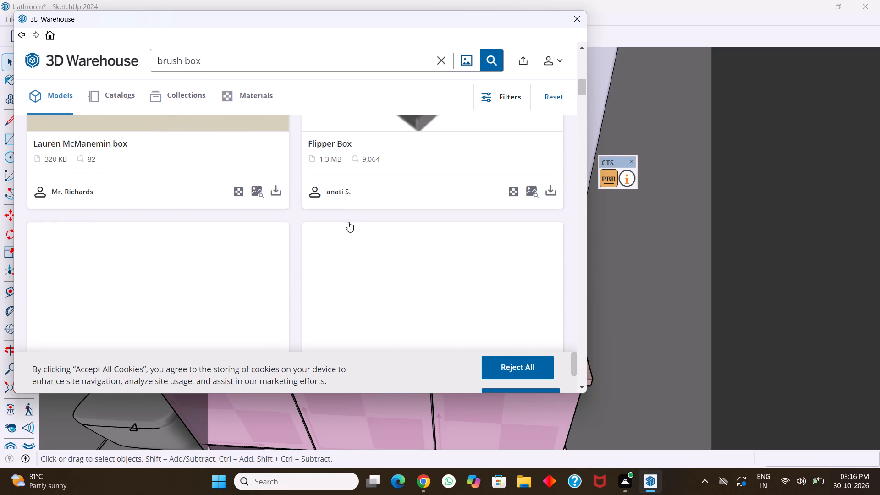
scroll(379, 192, down, 7)
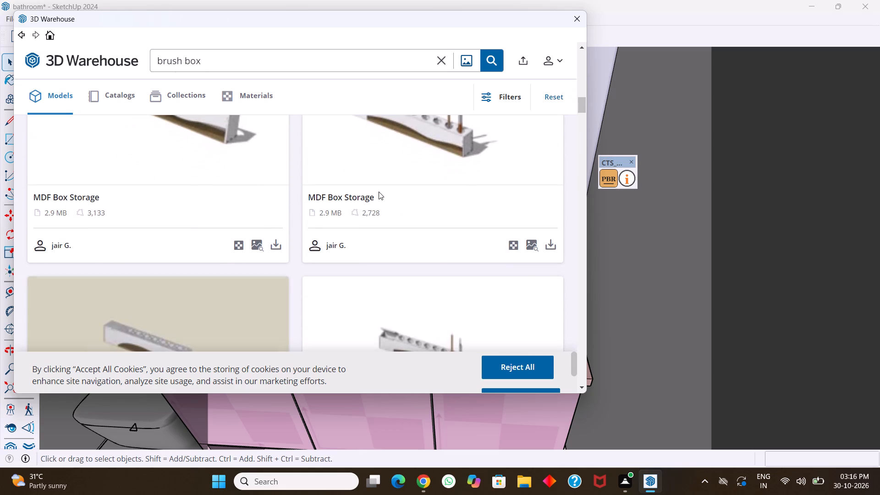
scroll(379, 192, up, 3)
scroll(379, 192, down, 4)
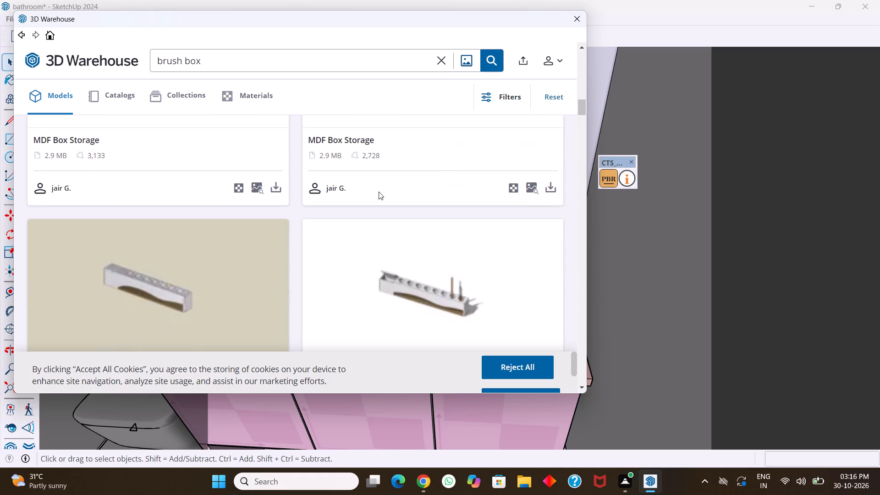
scroll(379, 192, down, 10)
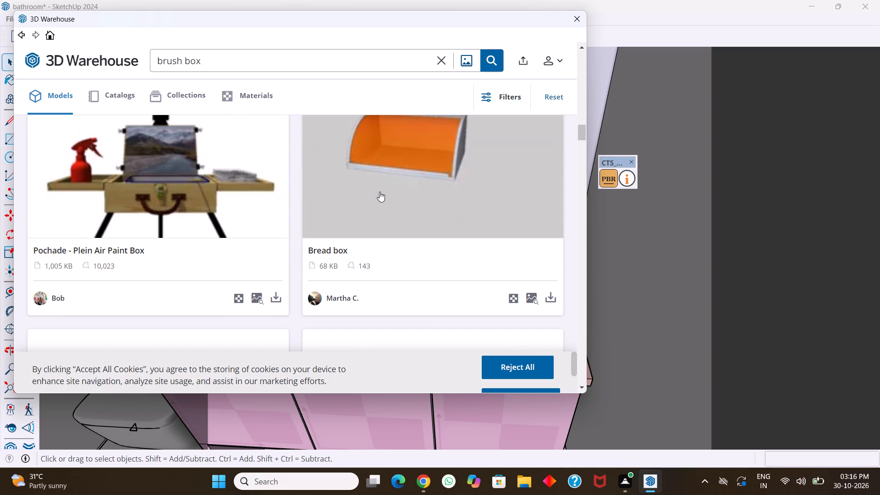
scroll(379, 192, down, 9)
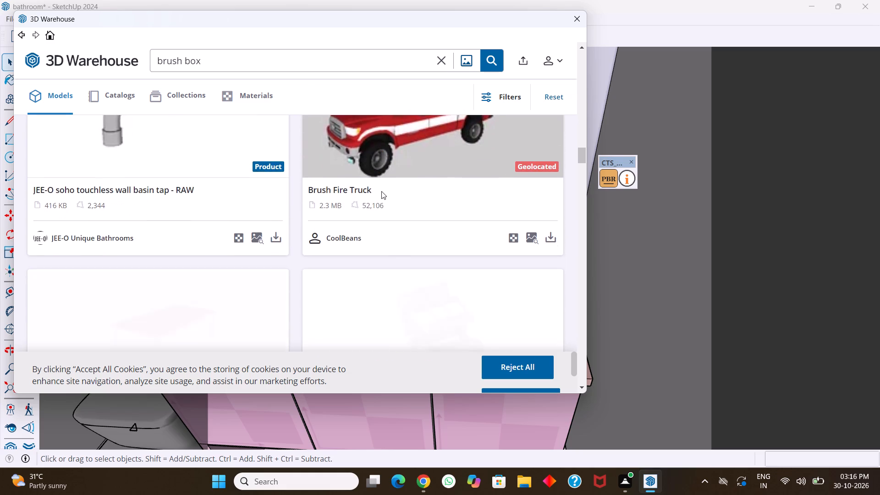
scroll(382, 191, down, 3)
scroll(384, 191, up, 6)
scroll(167, 64, up, 7)
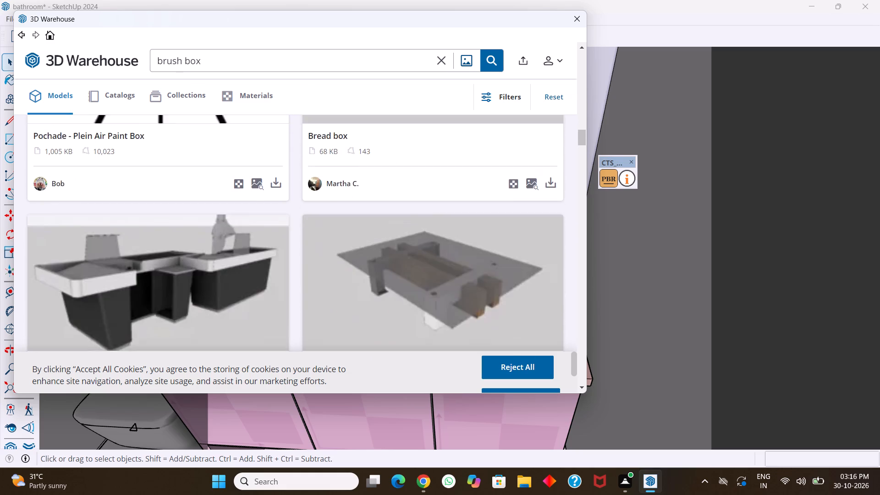
scroll(167, 64, up, 2)
Refine the model search term to "tooth brush box".
click(154, 56)
text(too)
text(th)
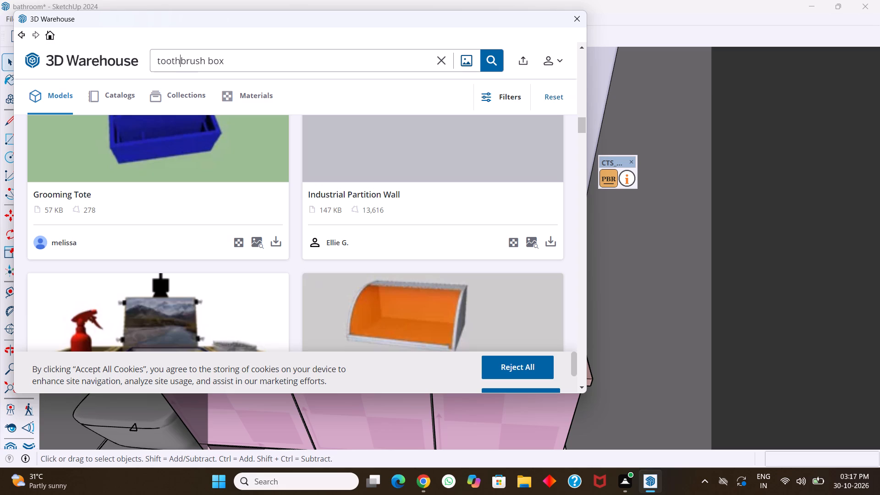
key(space)
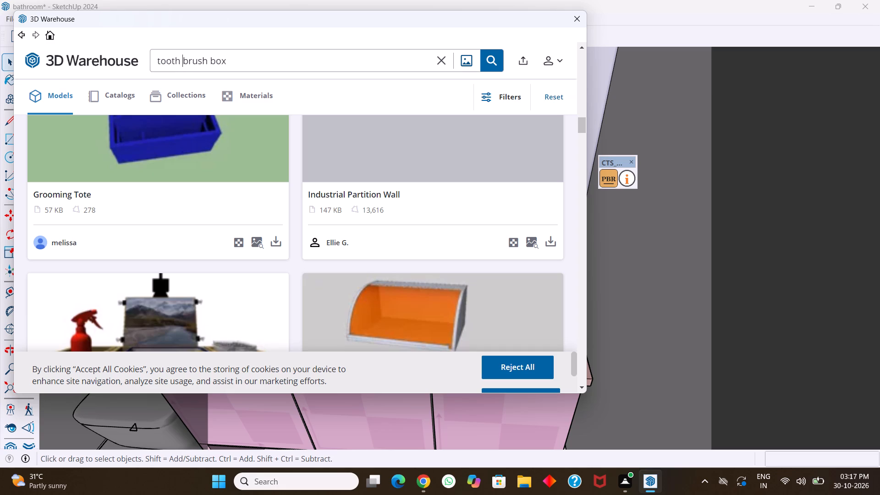
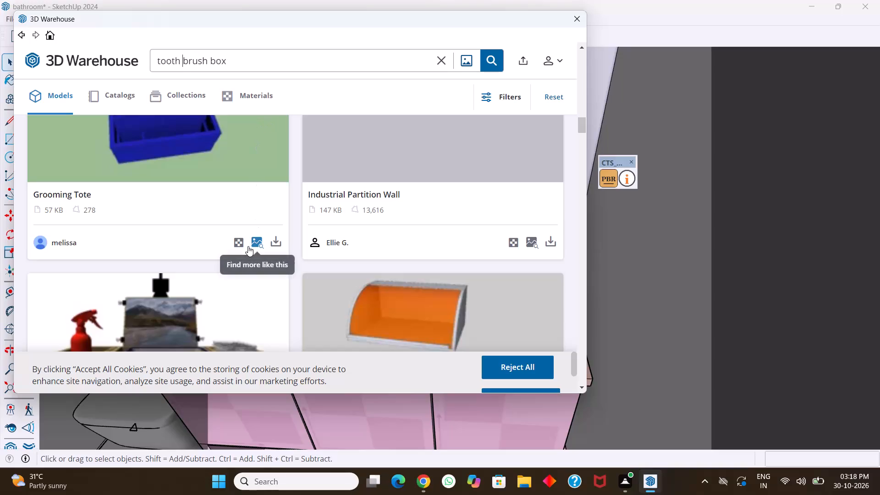
Browse the "tooth brush box" model results for a toothbrush holder that suits the bathroom vanity.
scroll(251, 247, down, 4)
scroll(305, 243, down, 2)
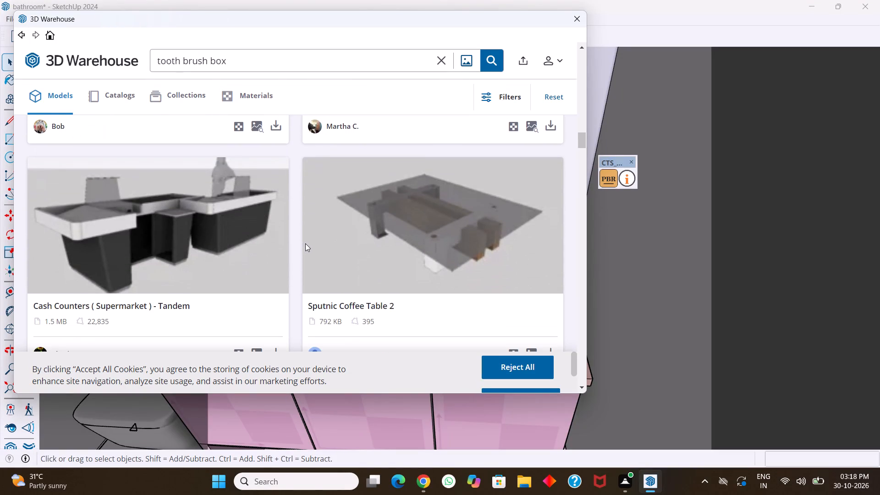
scroll(305, 243, down, 7)
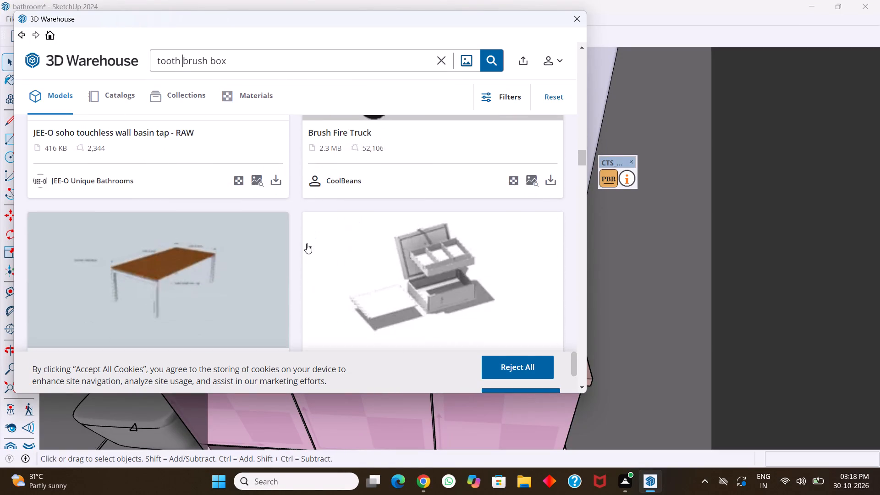
scroll(307, 243, down, 14)
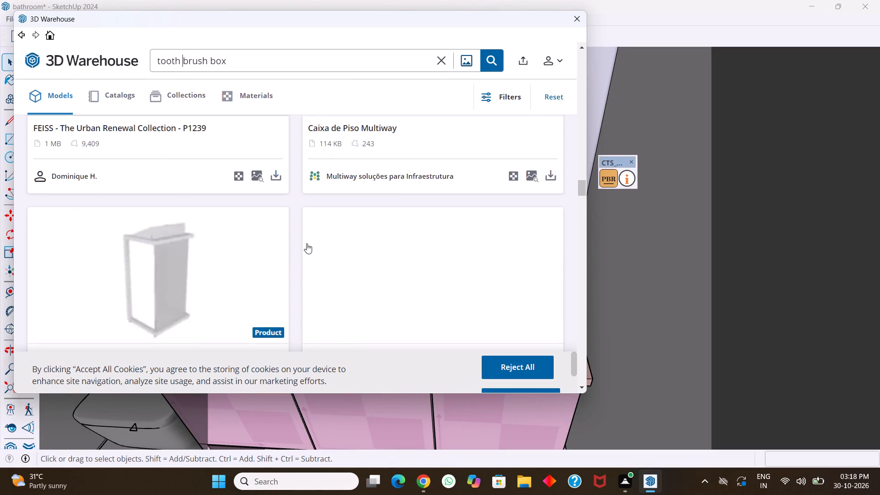
scroll(307, 243, down, 5)
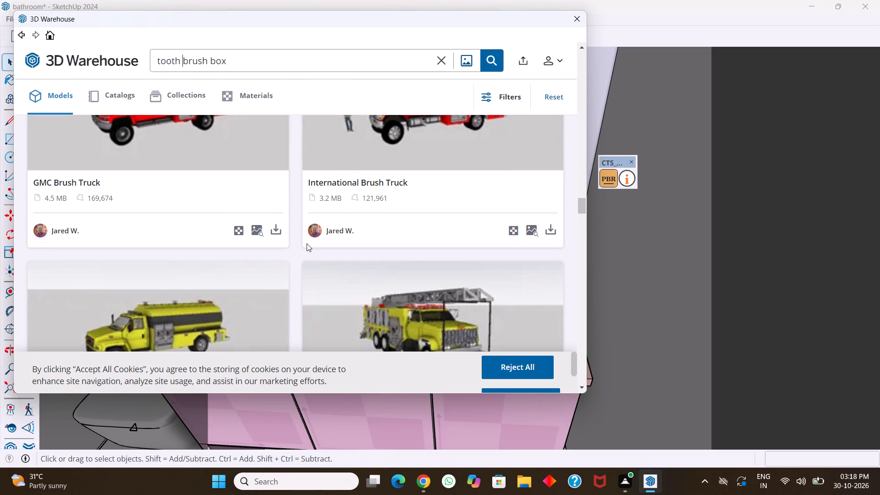
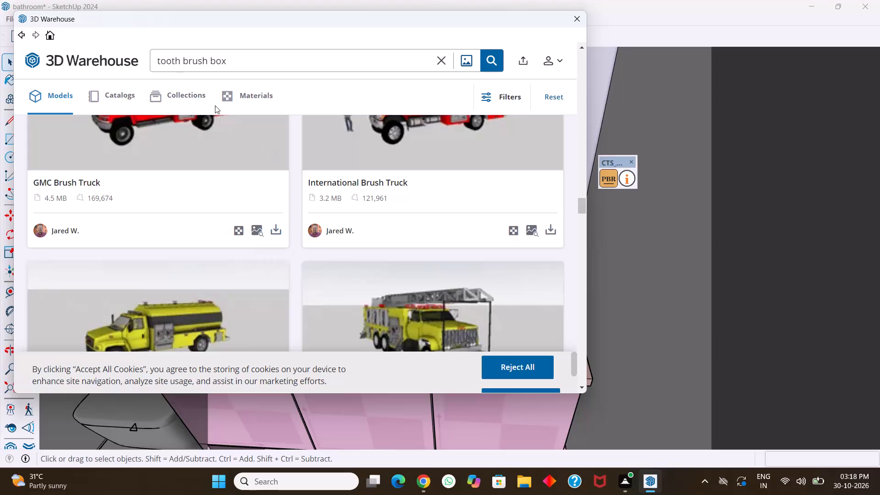
Rerun the "tooth brush box" model search and look over its results.
scroll(206, 102, down, 4)
scroll(221, 176, up, 5)
key(Return)
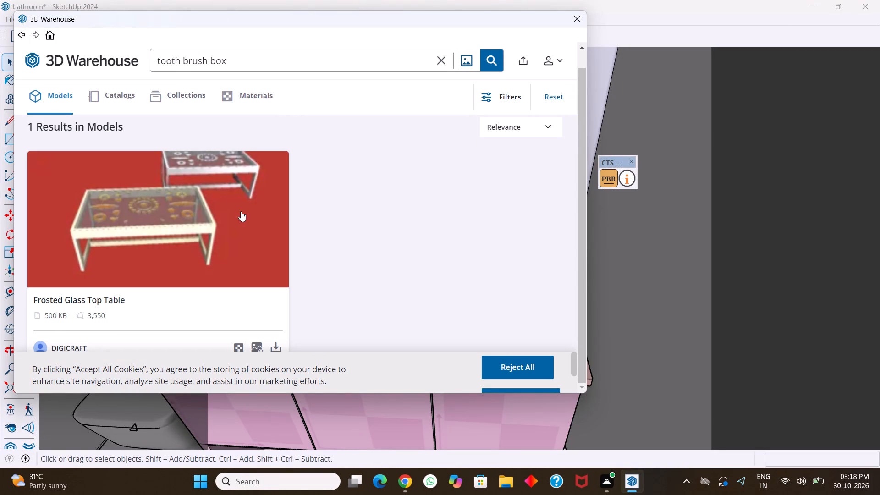
scroll(242, 242, down, 5)
scroll(245, 242, up, 5)
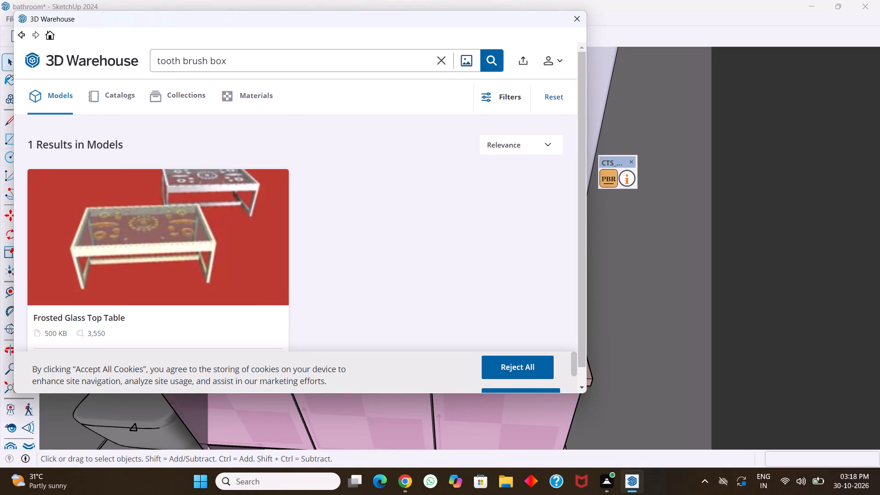
Search the model library for "toothbrush box", with toothbrush as one word.
click(181, 56)
click(185, 56)
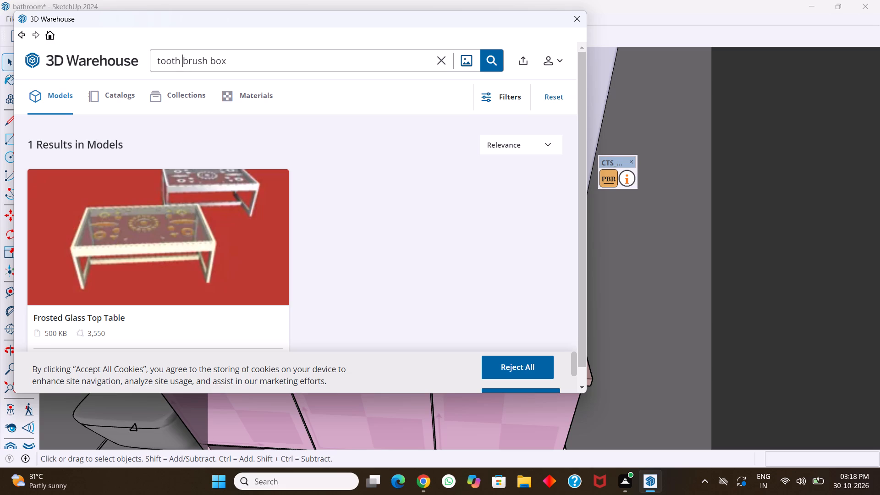
key(BackSpace)
key(Return)
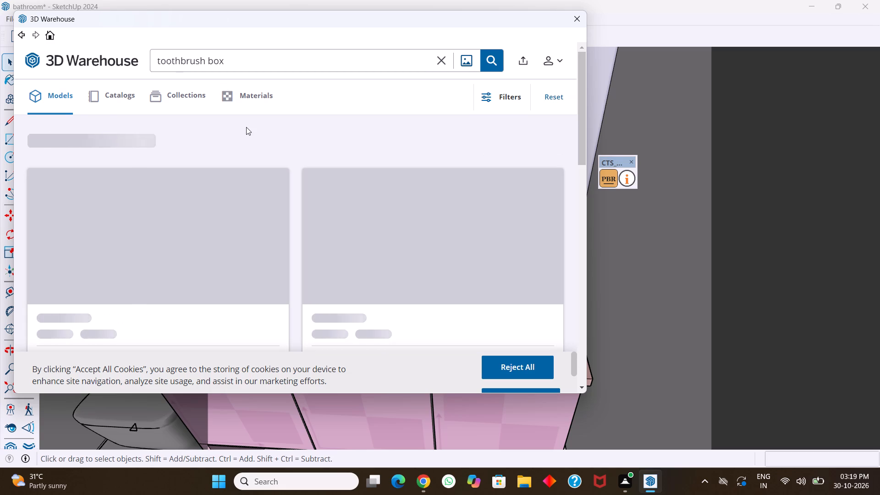
Broaden the model search to just "toothbrush".
click(227, 60)
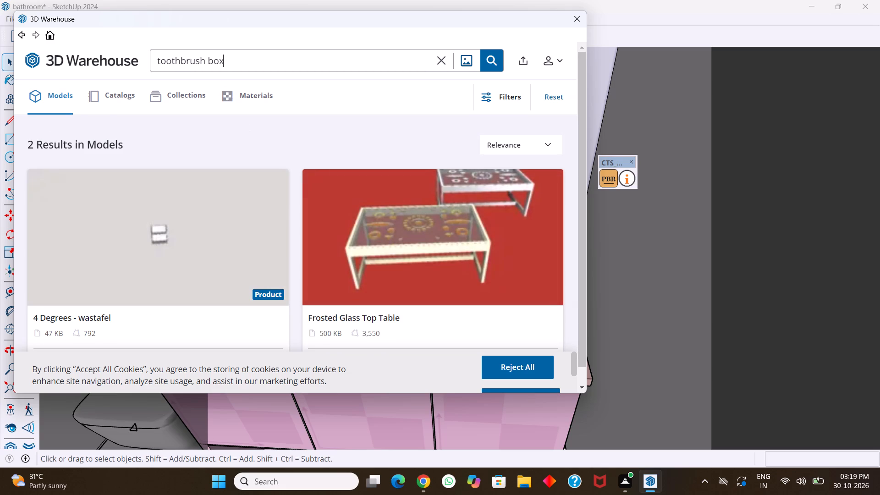
key(BackSpace)
key(BackSpace)
key(BackSpace)
key(Return)
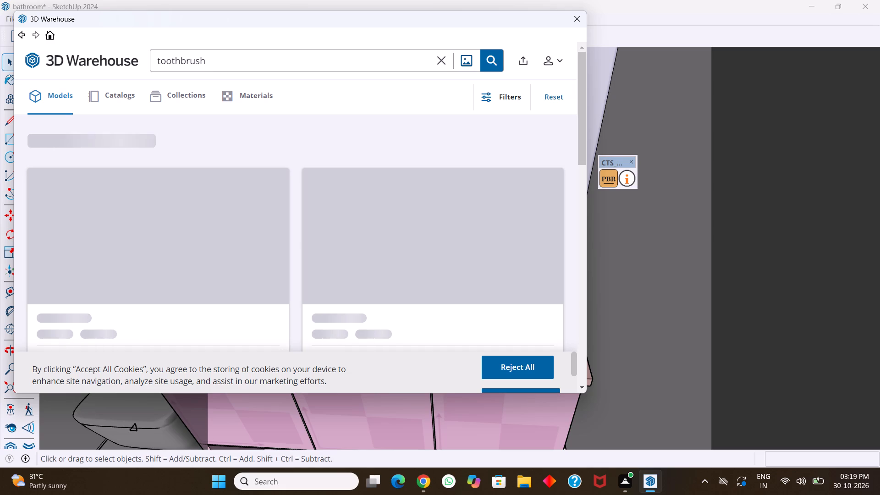
Browse the "toothbrush" model results for a toothbrush holder or set that suits the bathroom vanity.
scroll(399, 213, down, 2)
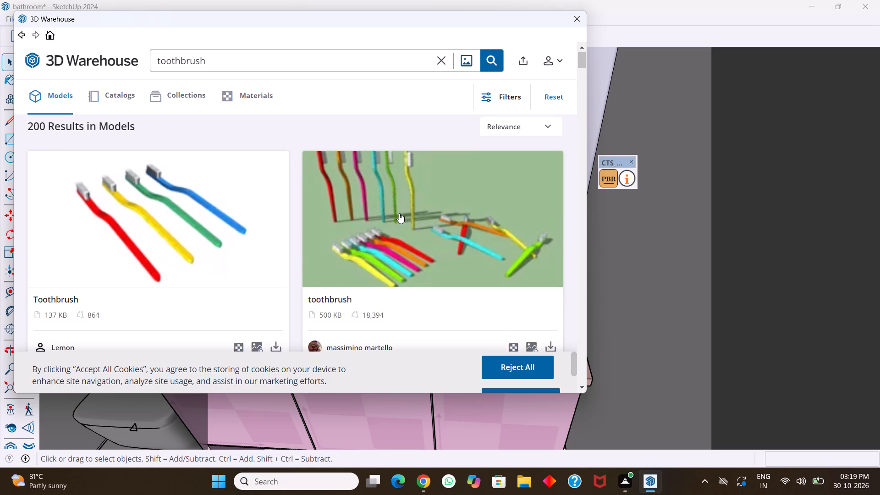
scroll(399, 213, down, 8)
scroll(407, 200, up, 4)
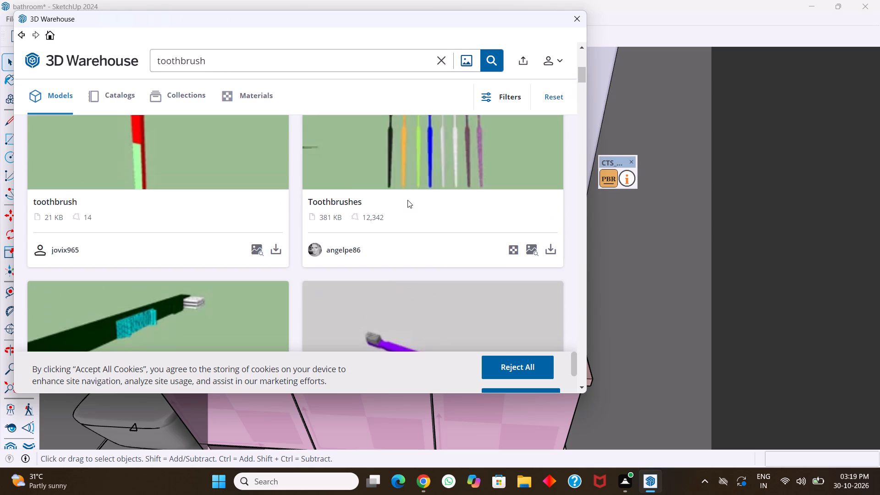
scroll(407, 200, down, 9)
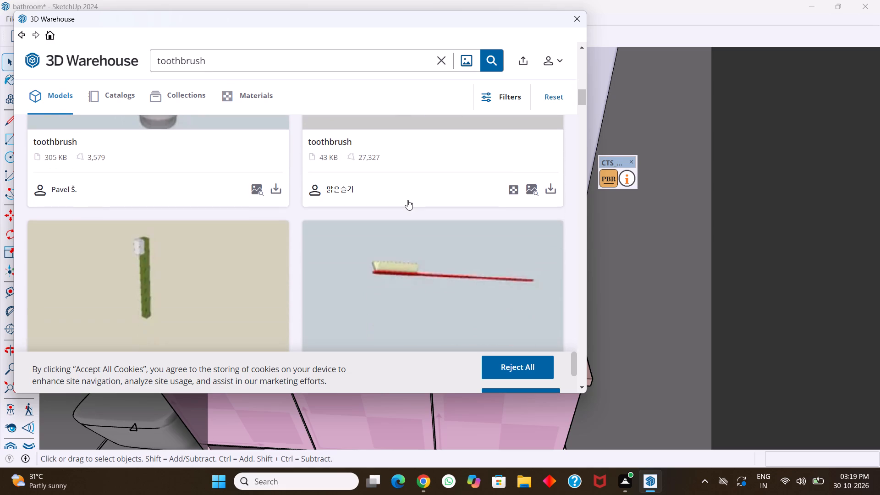
scroll(407, 200, down, 8)
scroll(407, 200, up, 2)
scroll(407, 200, down, 1)
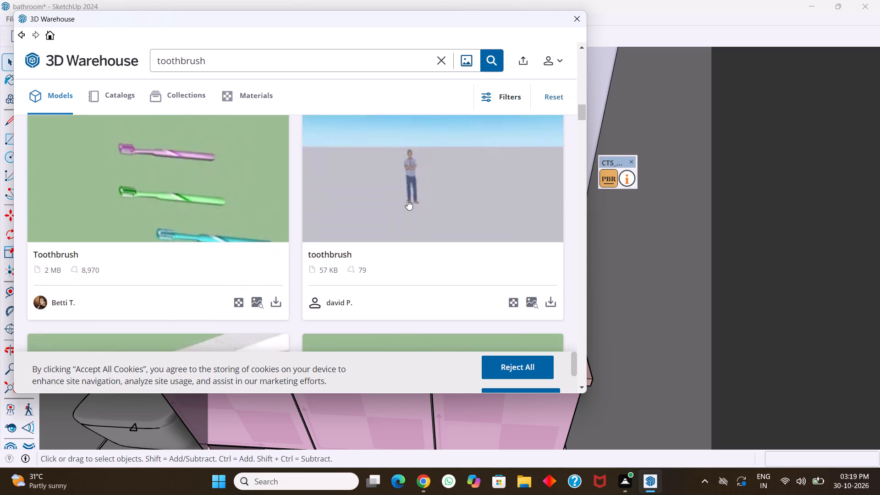
scroll(407, 200, down, 10)
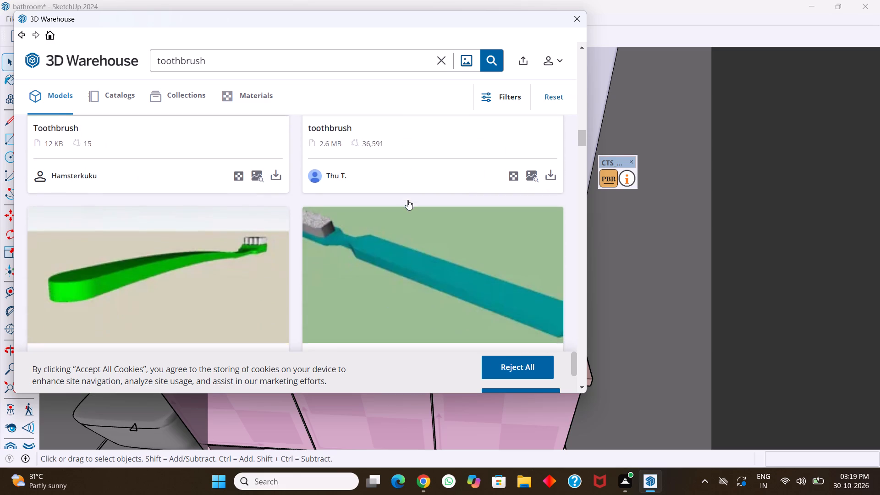
scroll(407, 200, down, 9)
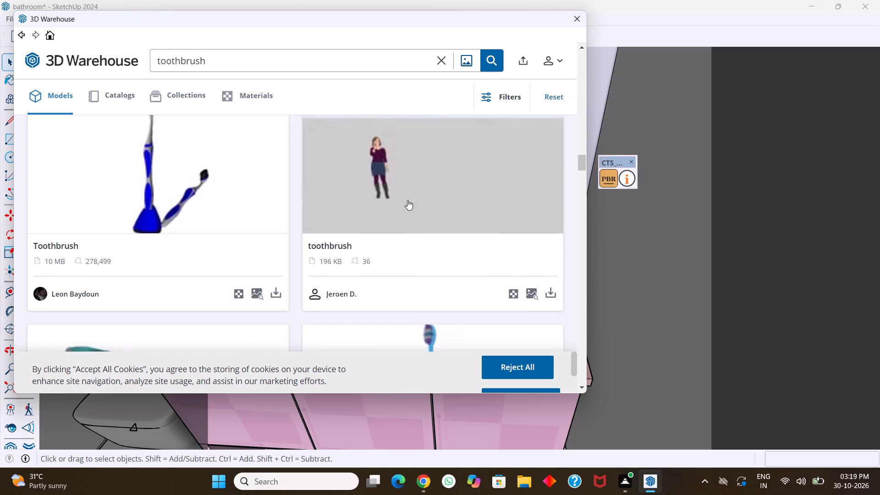
scroll(407, 200, down, 10)
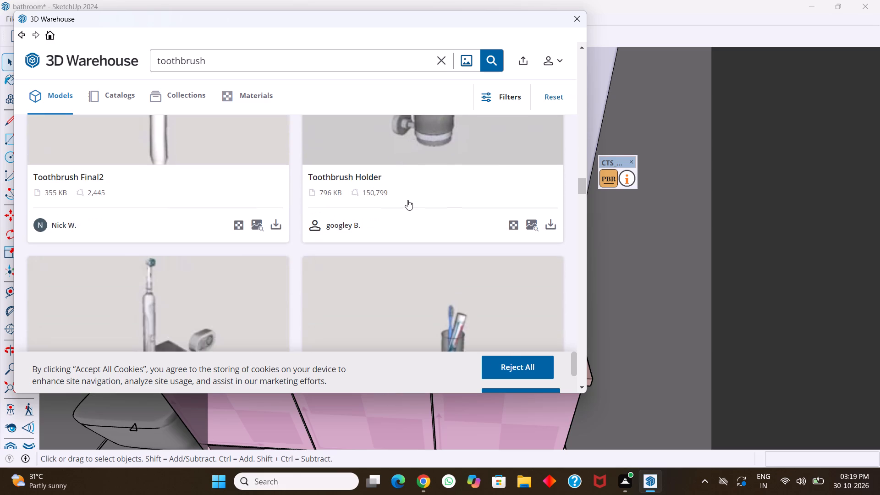
scroll(407, 200, down, 3)
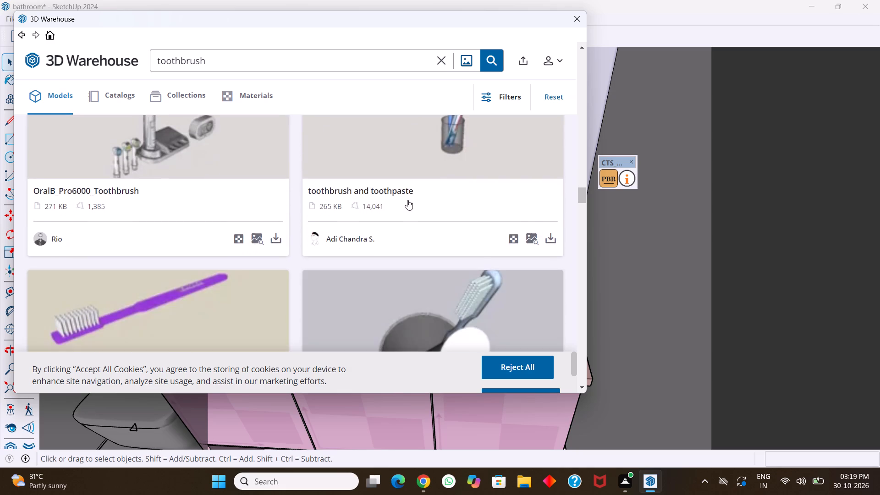
scroll(407, 200, down, 4)
scroll(407, 200, up, 3)
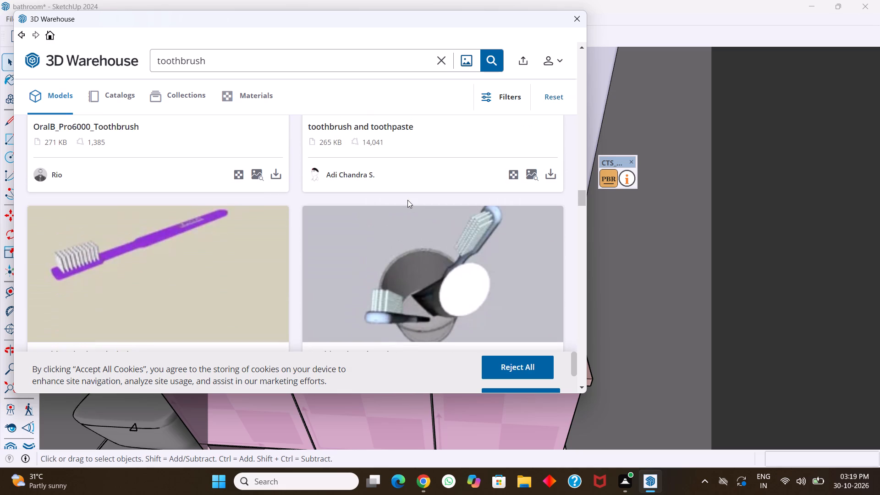
scroll(407, 200, down, 6)
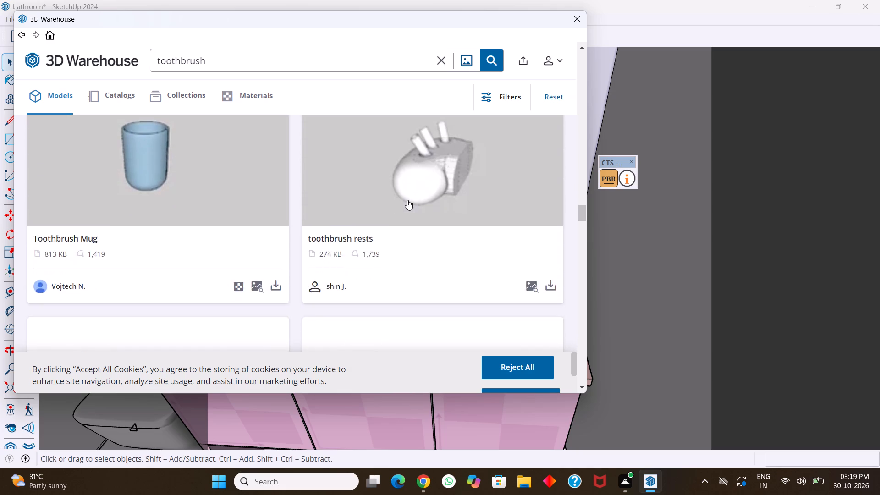
scroll(407, 200, down, 7)
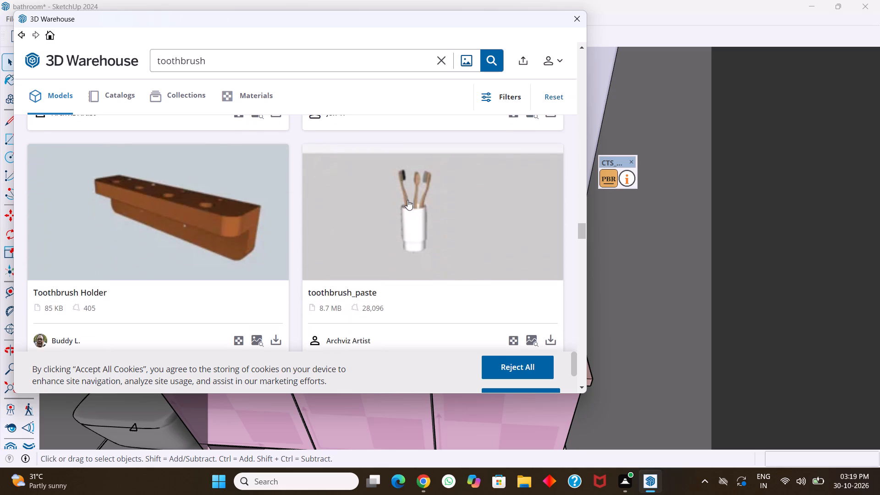
scroll(407, 200, down, 3)
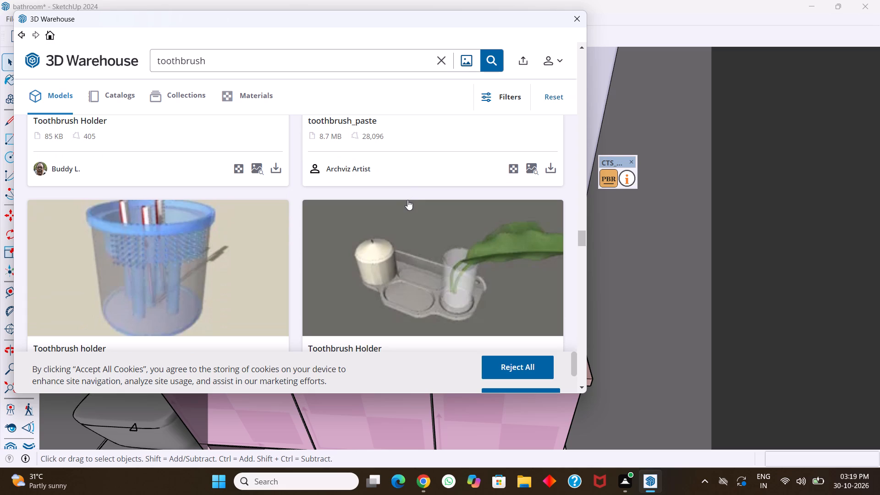
scroll(407, 200, down, 6)
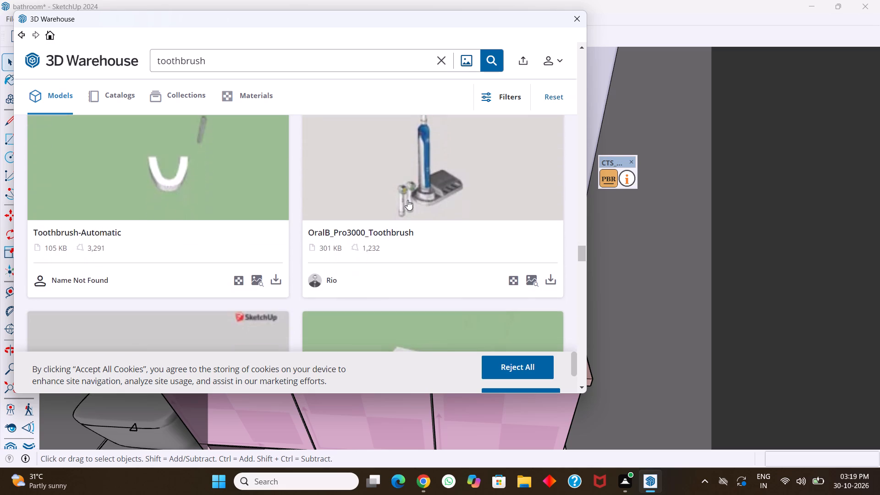
scroll(407, 200, down, 6)
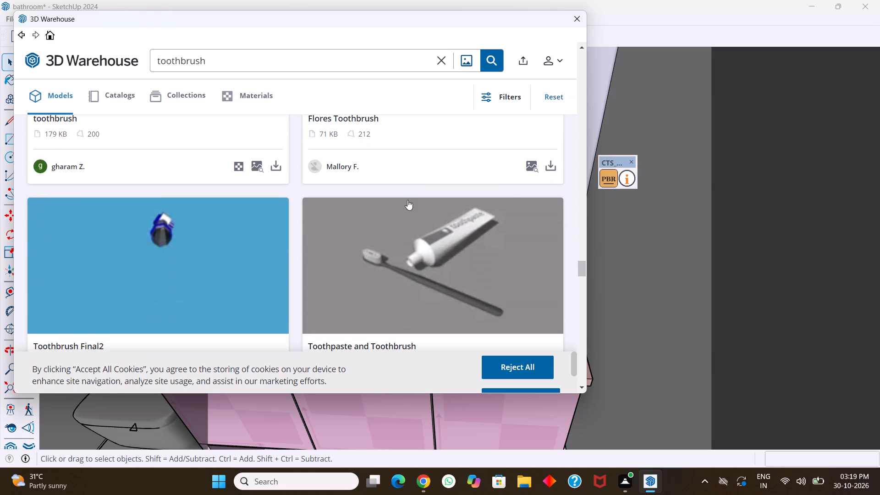
Load the OralB_Pro6000_Toothbrush model directly into the scene and place it on the vanity countertop beside the basin.
scroll(407, 200, up, 16)
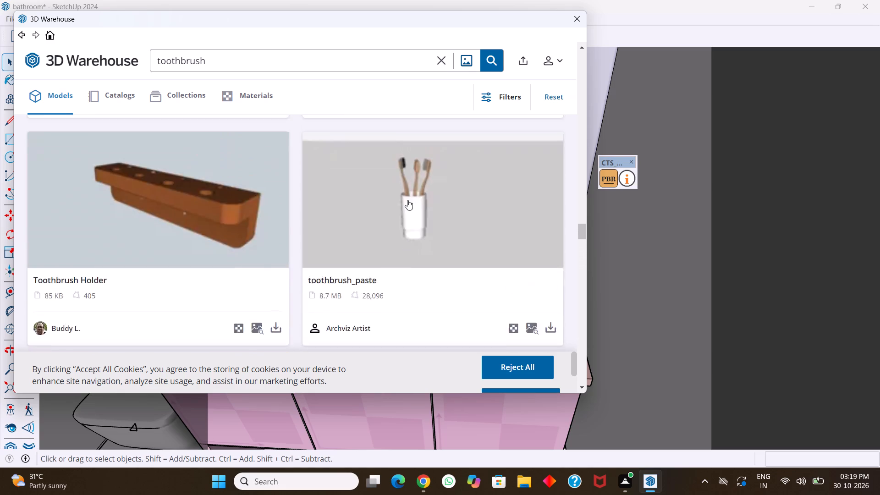
scroll(407, 200, up, 17)
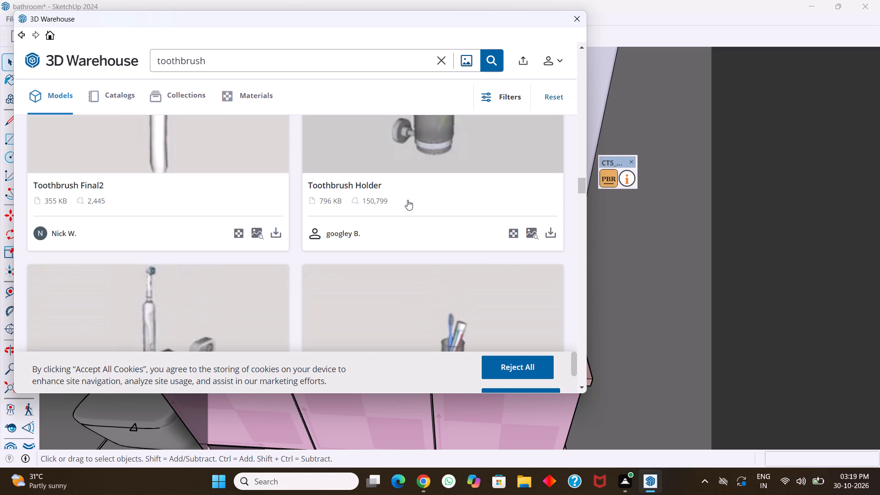
scroll(407, 200, down, 3)
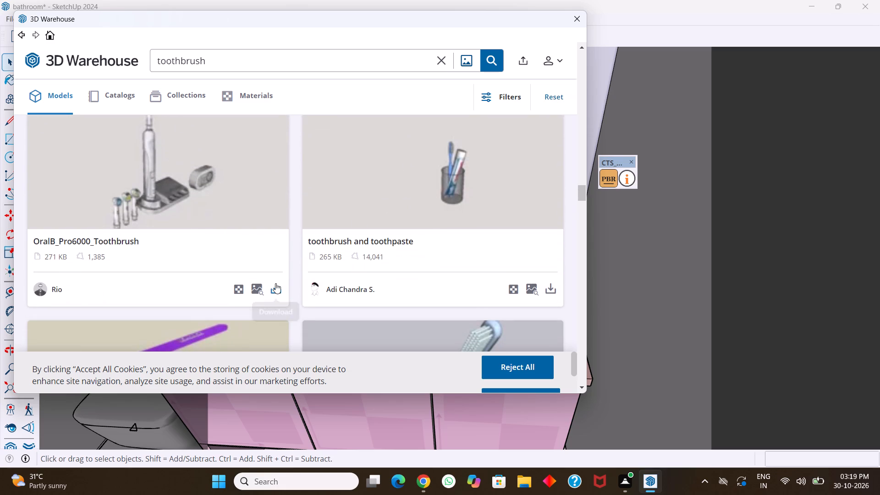
click(272, 287)
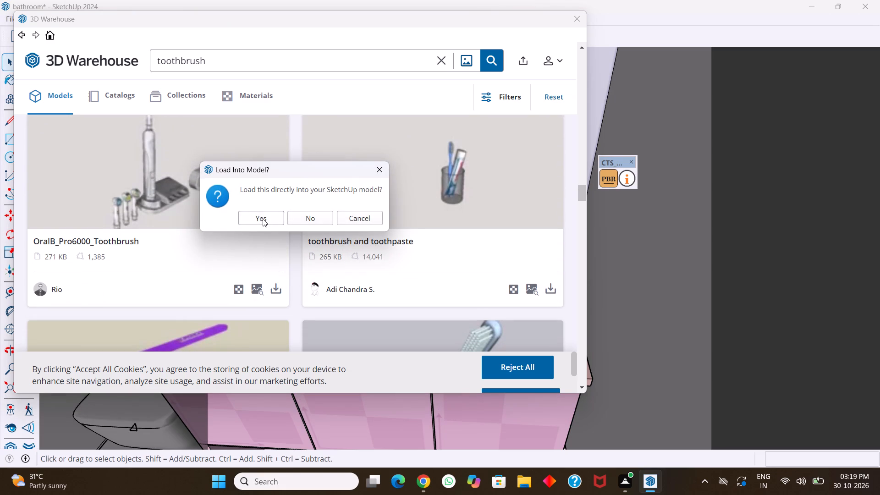
click(263, 219)
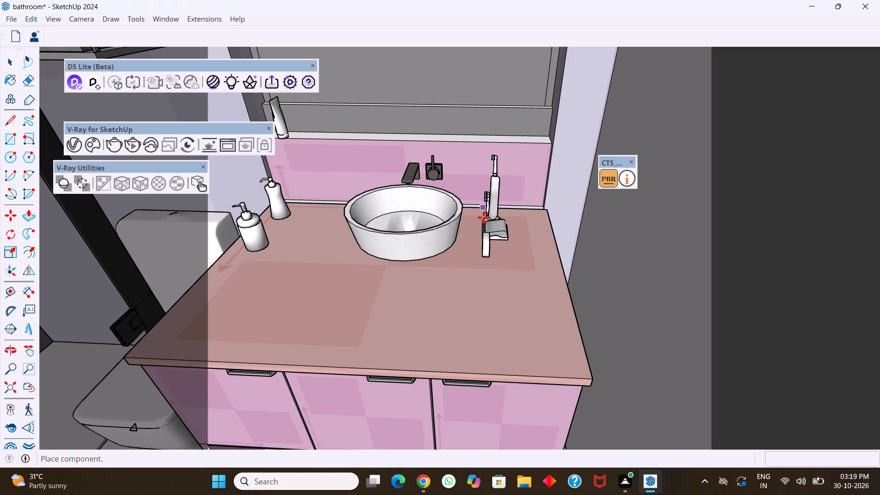
click(481, 225)
Rotate the toothbrush set 90° in the countertop plane about its front bottom corner, aligning it lengthwise with the counter.
middle_drag(489, 242, 362, 207)
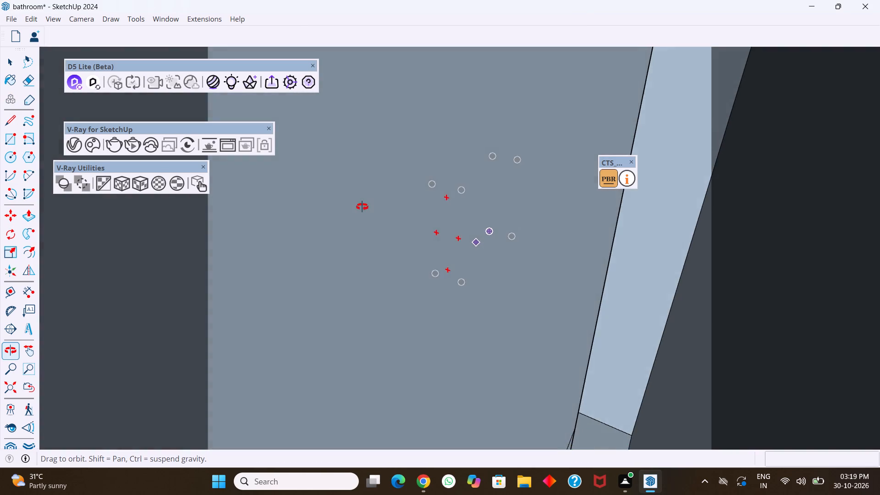
middle_drag(362, 207, 436, 212)
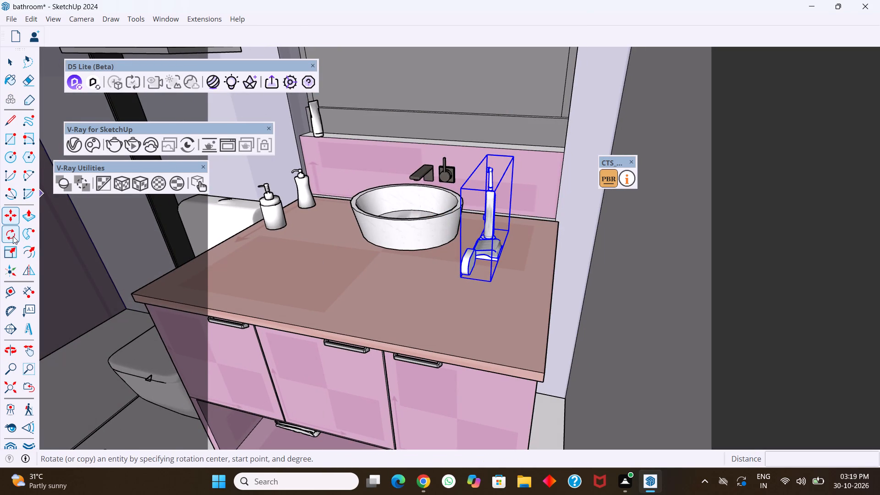
click(12, 235)
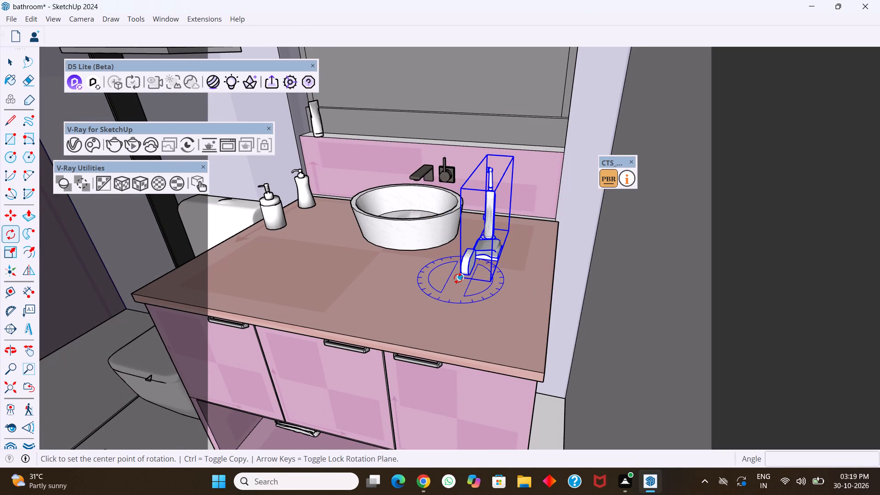
click(458, 278)
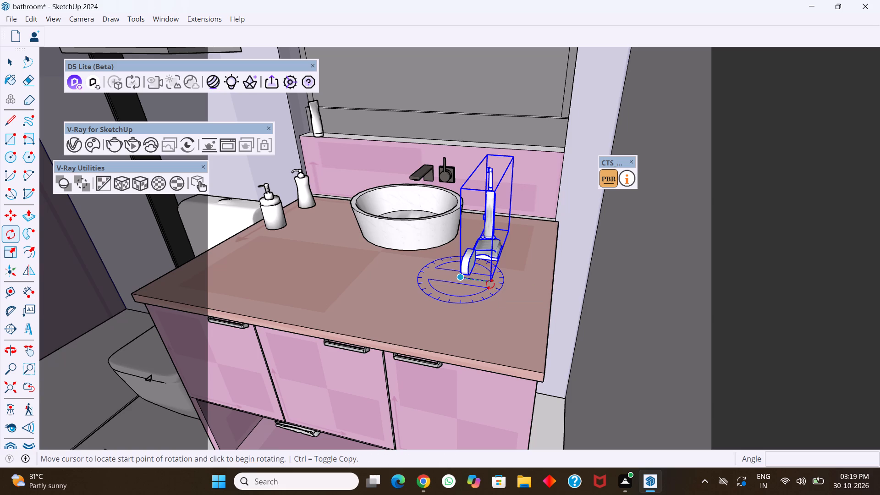
click(490, 283)
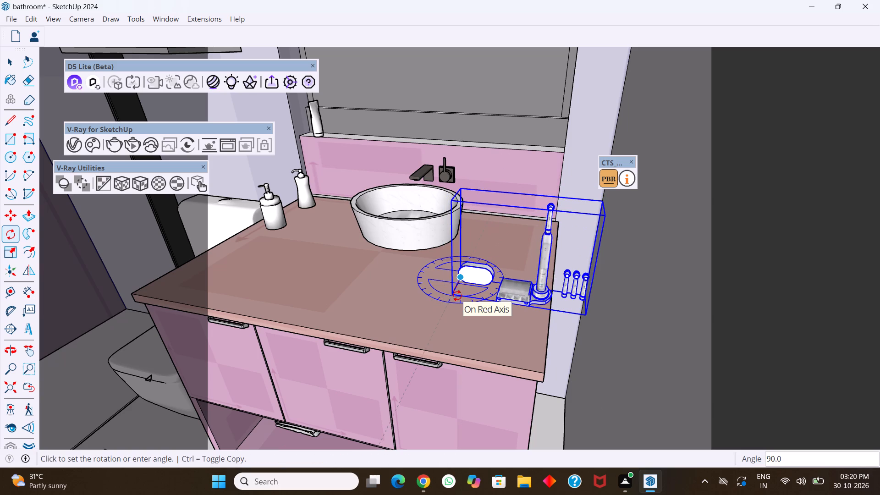
click(457, 296)
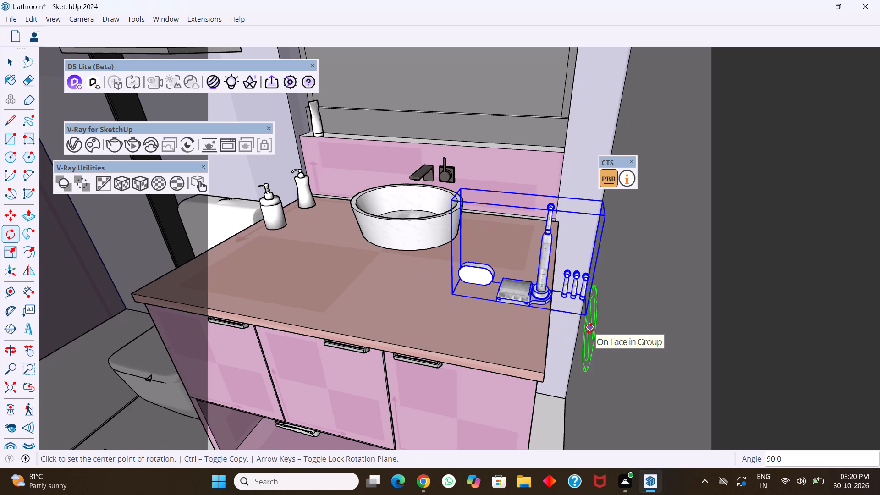
Move the toothbrush set by its front bottom corner about 2' 1 3/8" onto the ledge above the basin backsplash, near its wall end.
key(m)
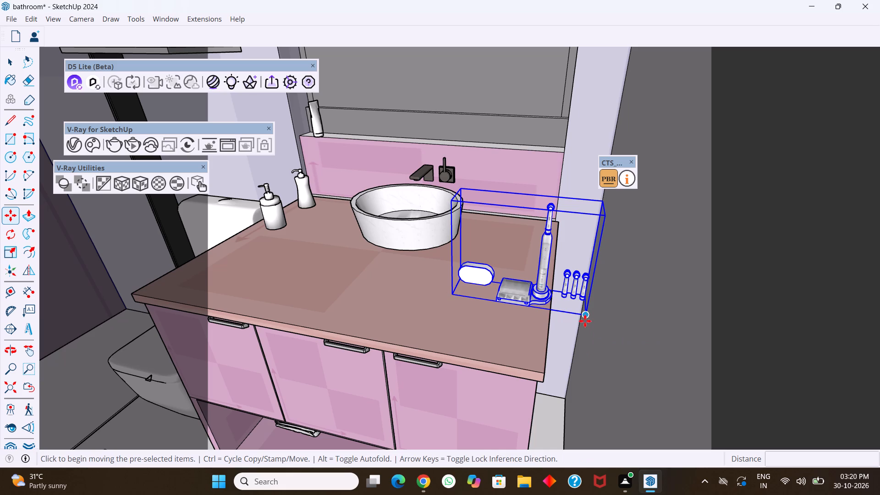
click(585, 319)
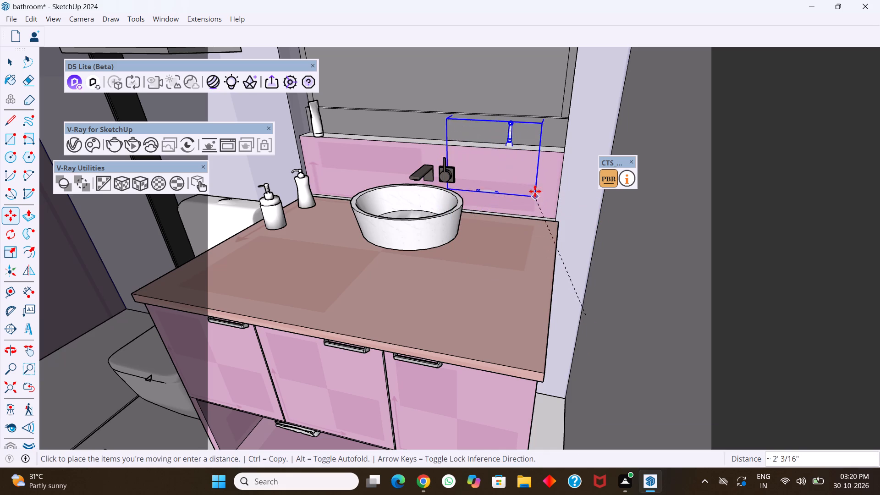
scroll(543, 155, up, 14)
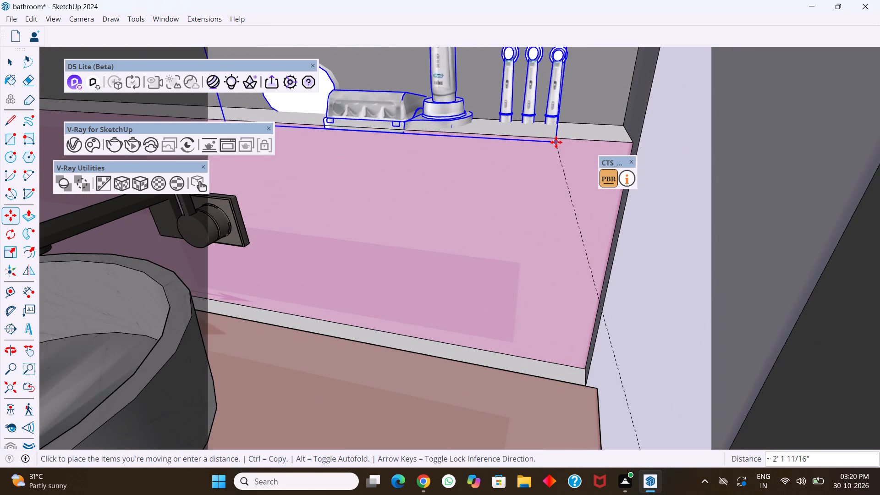
click(611, 141)
Scale the toothbrush set along the green axis to about 0.87 so its depth fits the backsplash ledge.
scroll(622, 187, down, 5)
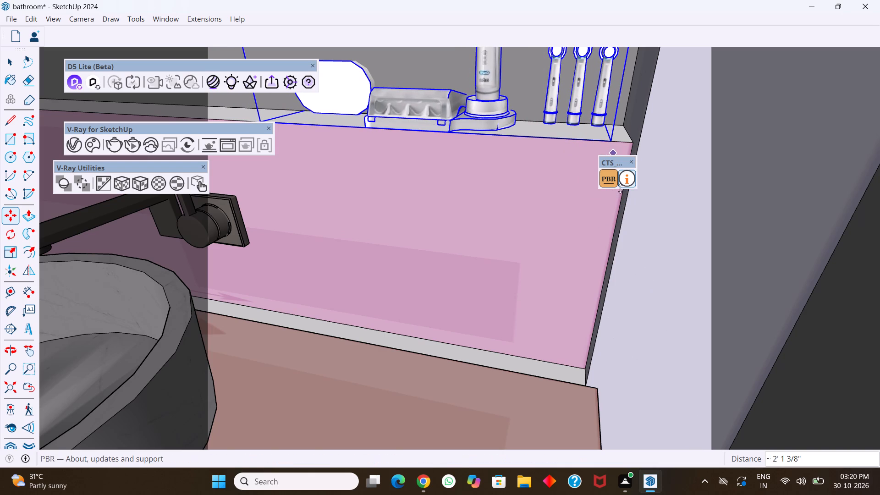
scroll(564, 238, down, 10)
middle_drag(555, 239, 670, 225)
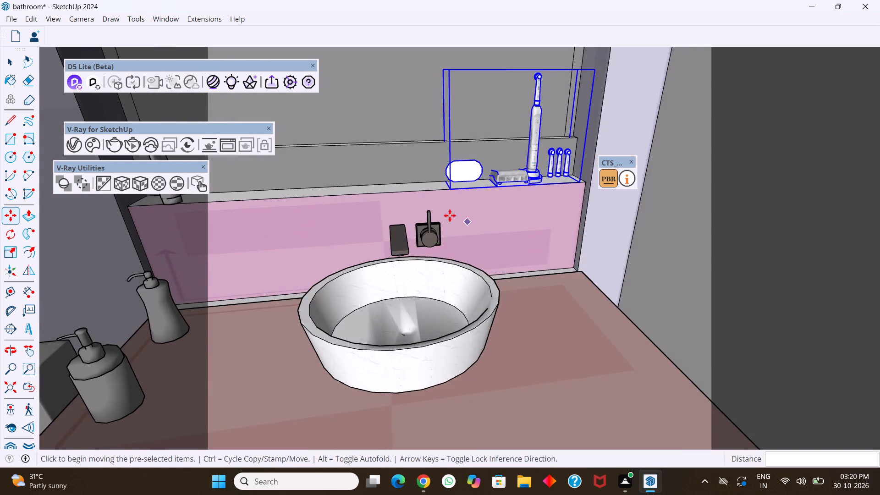
middle_drag(448, 215, 558, 276)
scroll(394, 196, up, 1)
middle_drag(391, 195, 491, 202)
scroll(409, 199, up, 1)
middle_drag(409, 199, 448, 191)
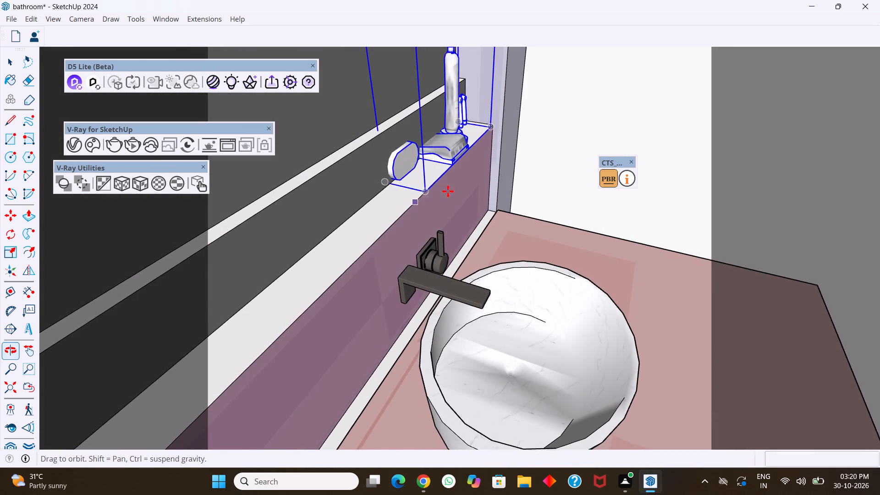
middle_drag(448, 191, 447, 192)
scroll(404, 197, down, 4)
key(s)
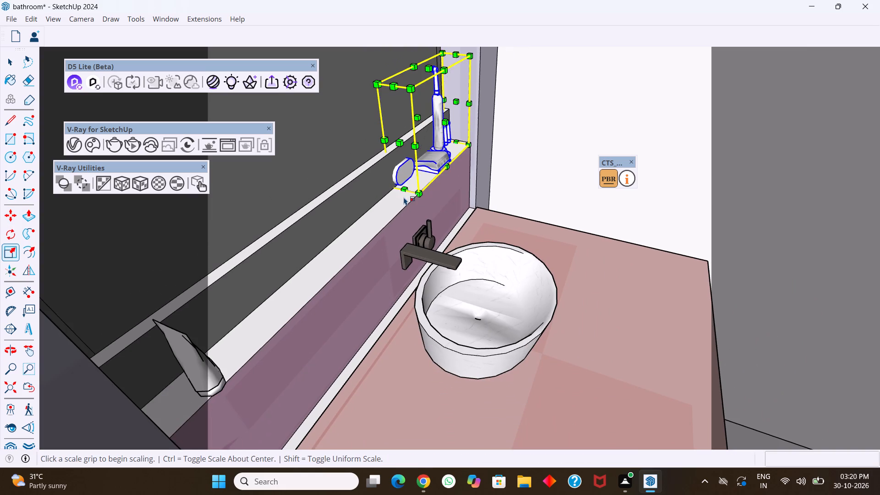
click(421, 119)
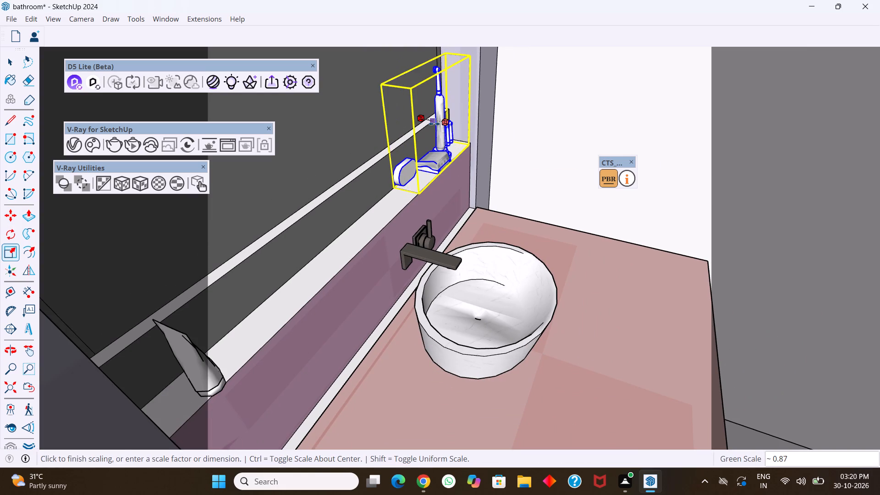
click(432, 126)
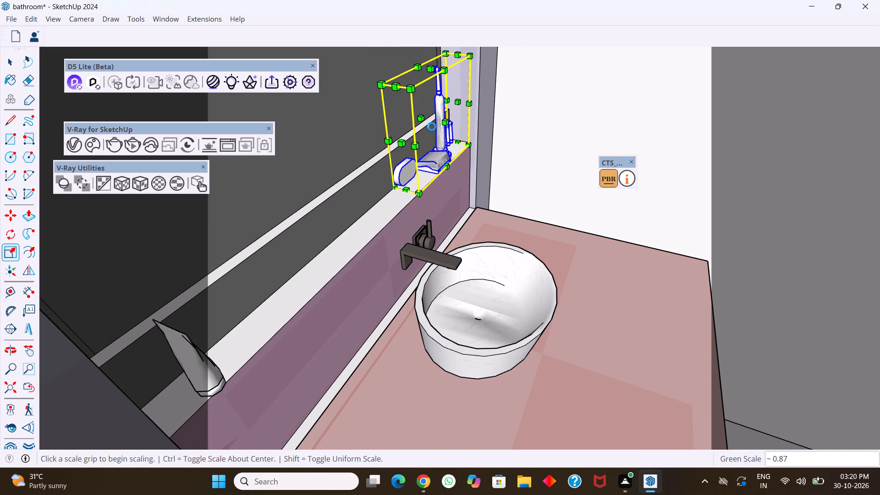
key(Escape)
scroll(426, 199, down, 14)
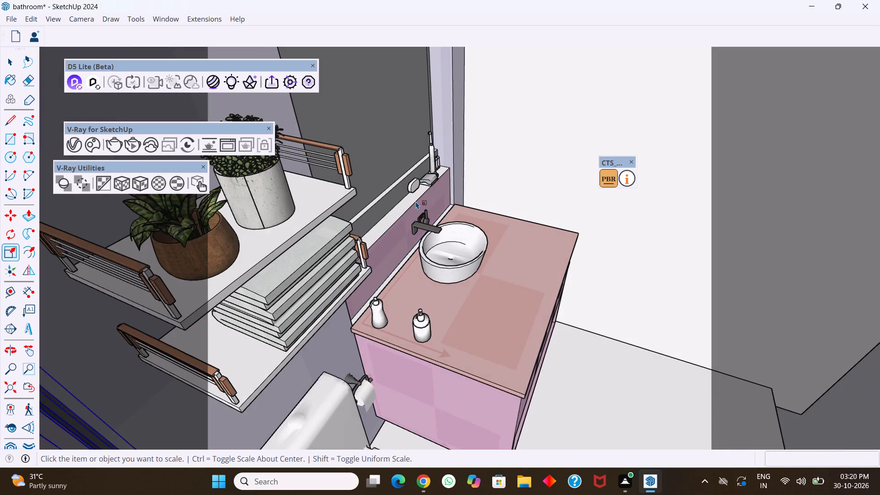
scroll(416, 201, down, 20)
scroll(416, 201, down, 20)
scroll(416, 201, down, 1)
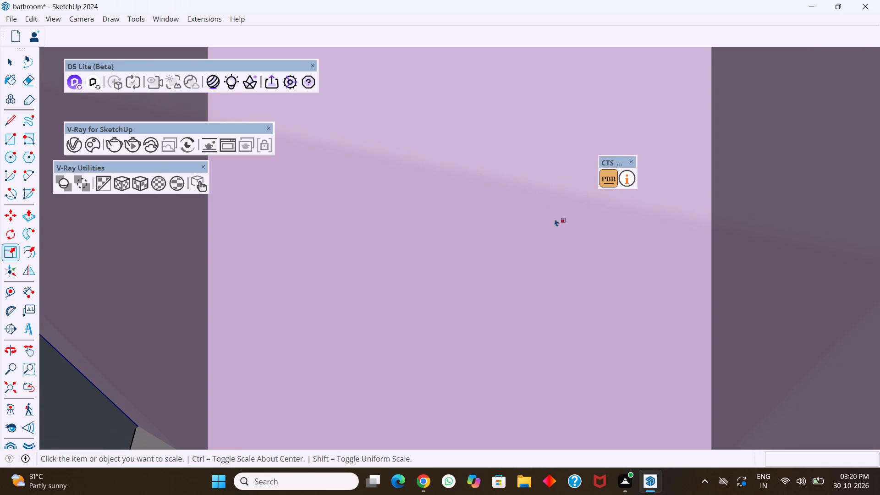
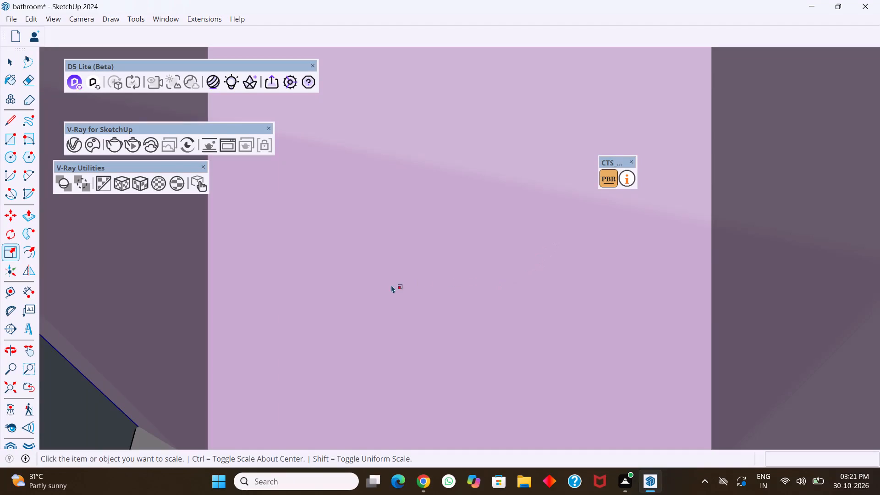
Bring the whole bathroom back into view and examine the vanity, basin and backsplash ledge accessories from the front.
click(11, 385)
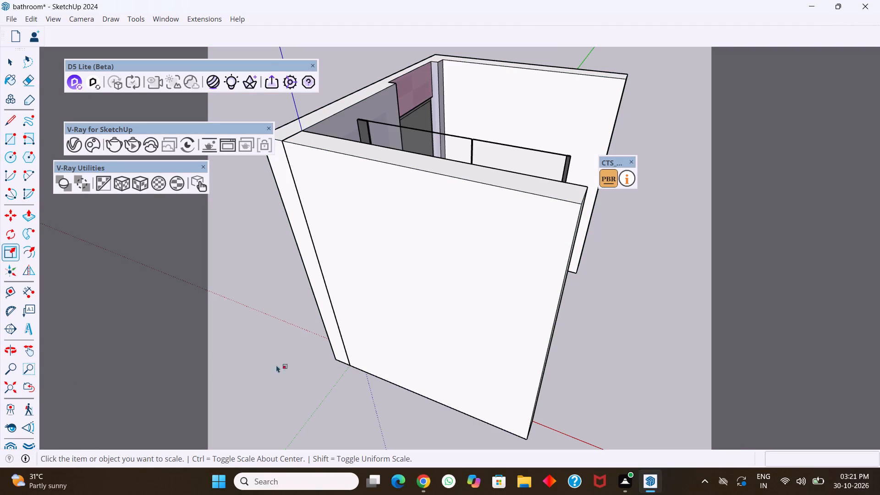
key(space)
click(613, 339)
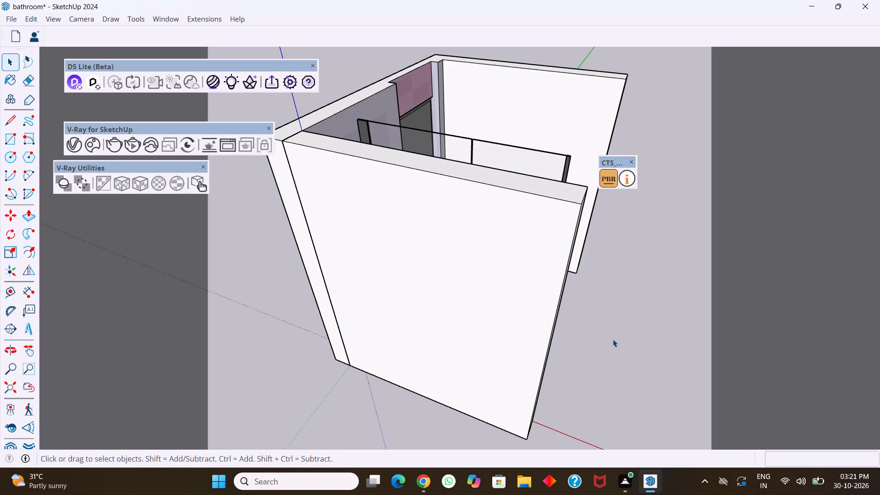
middle_drag(610, 339, 481, 362)
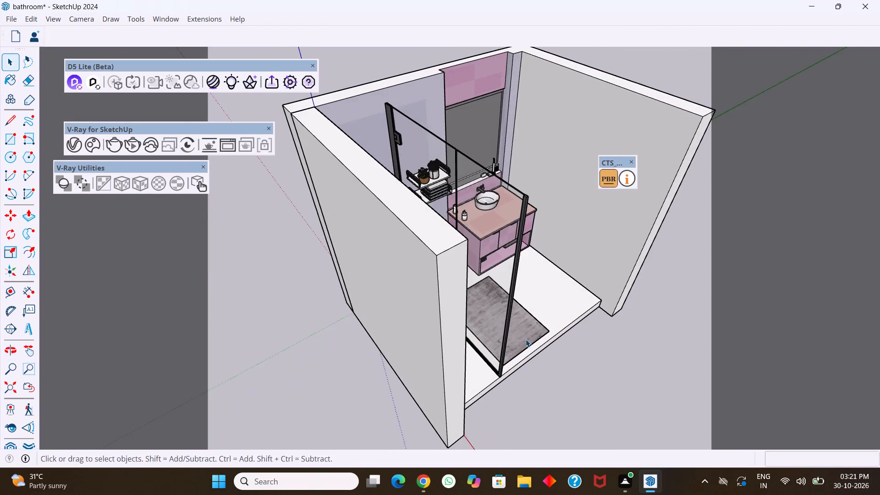
middle_drag(526, 339, 484, 345)
middle_drag(553, 331, 467, 333)
scroll(506, 247, up, 9)
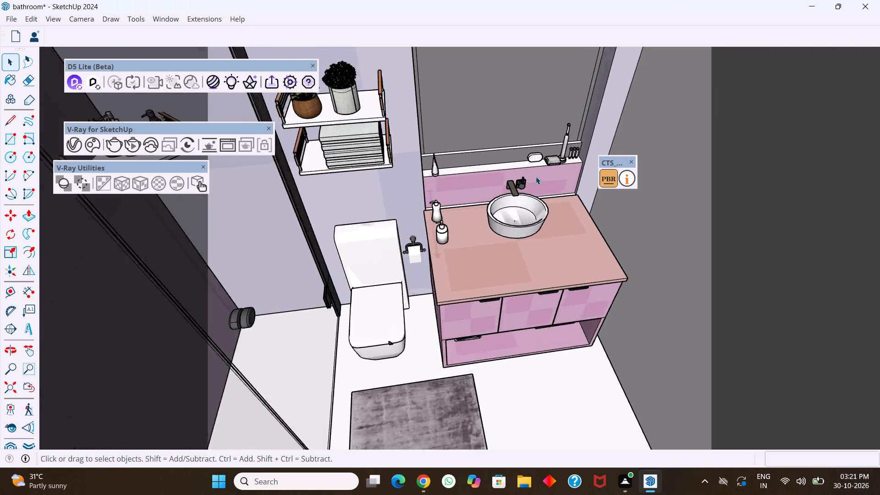
scroll(536, 176, up, 2)
middle_drag(536, 187, 511, 120)
scroll(536, 187, up, 1)
scroll(608, 171, up, 2)
scroll(555, 196, up, 1)
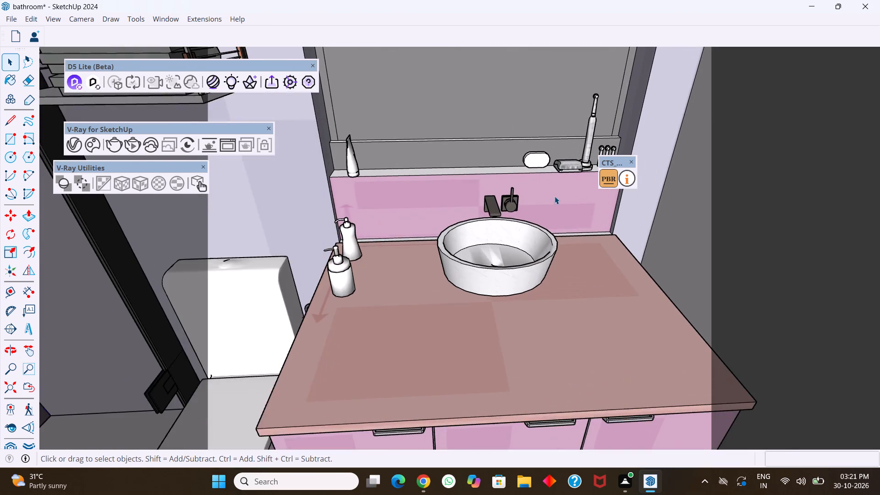
scroll(555, 196, up, 2)
middle_drag(557, 196, 499, 196)
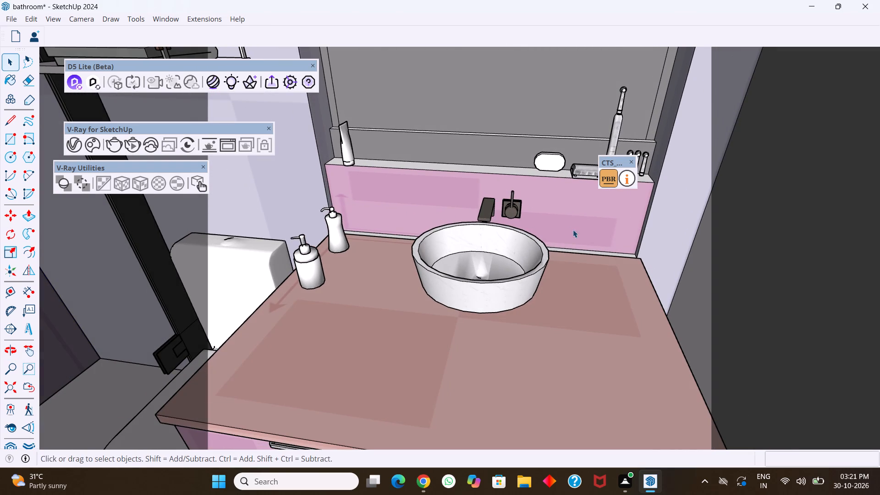
scroll(577, 274, down, 9)
middle_drag(582, 304, 588, 253)
scroll(591, 302, up, 1)
middle_drag(558, 278, 568, 266)
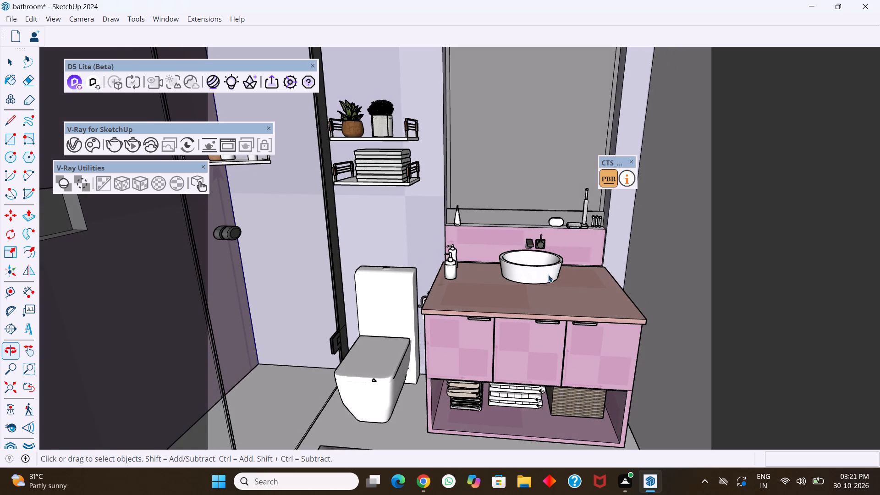
middle_drag(538, 276, 533, 278)
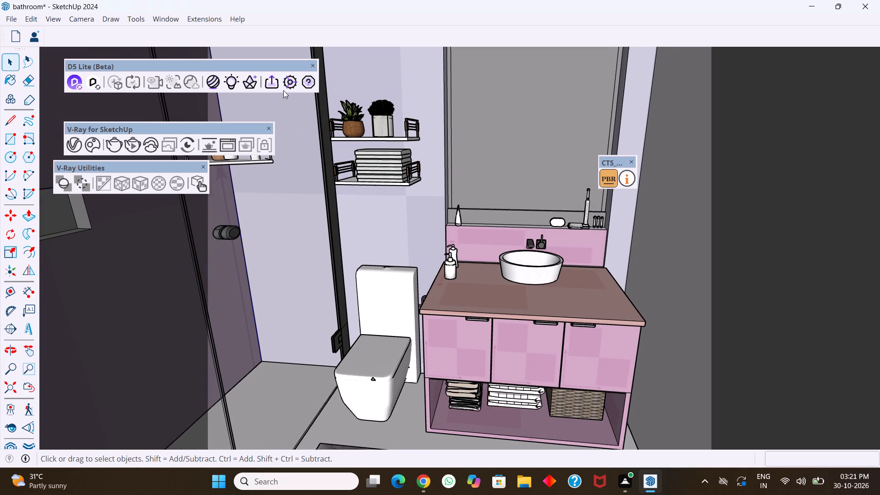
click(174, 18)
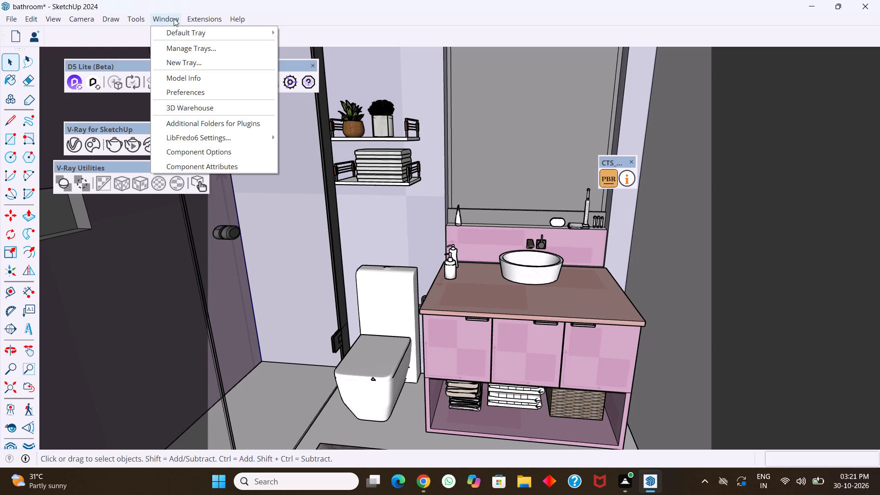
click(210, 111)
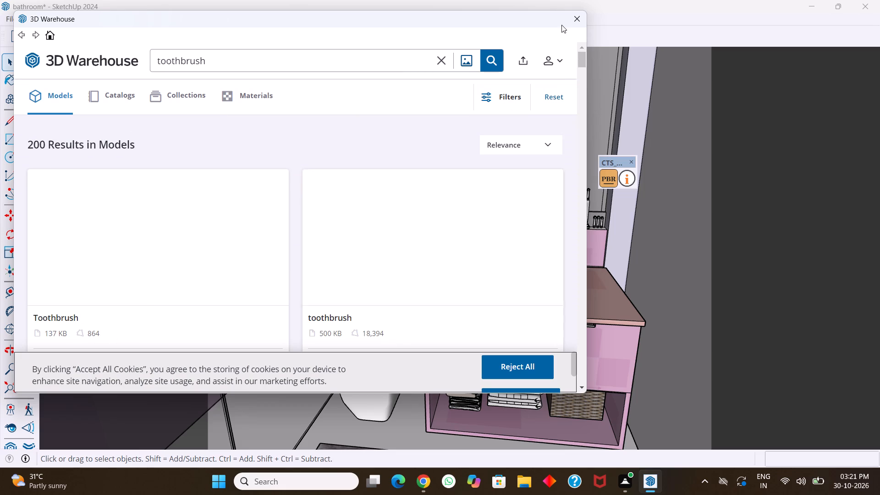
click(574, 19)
Examine the whole bathroom from its open front, including both side walls.
scroll(532, 233, down, 2)
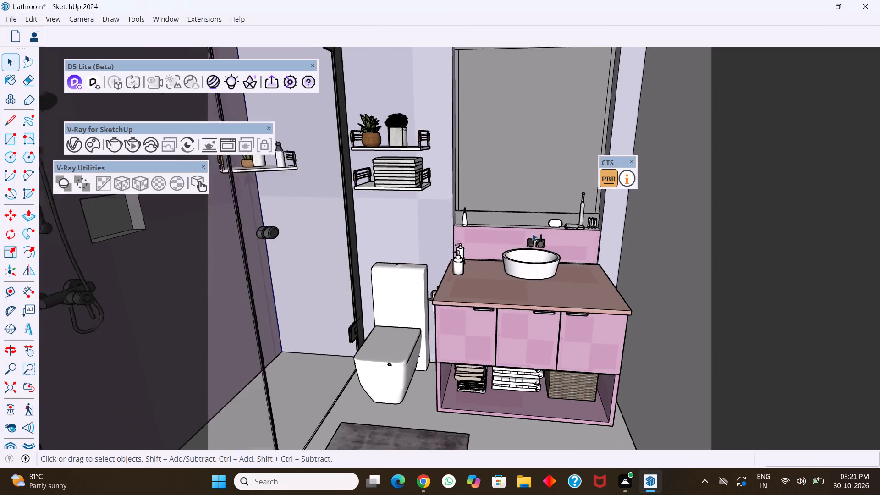
scroll(532, 233, down, 7)
middle_drag(536, 241, 552, 257)
middle_drag(519, 313, 529, 312)
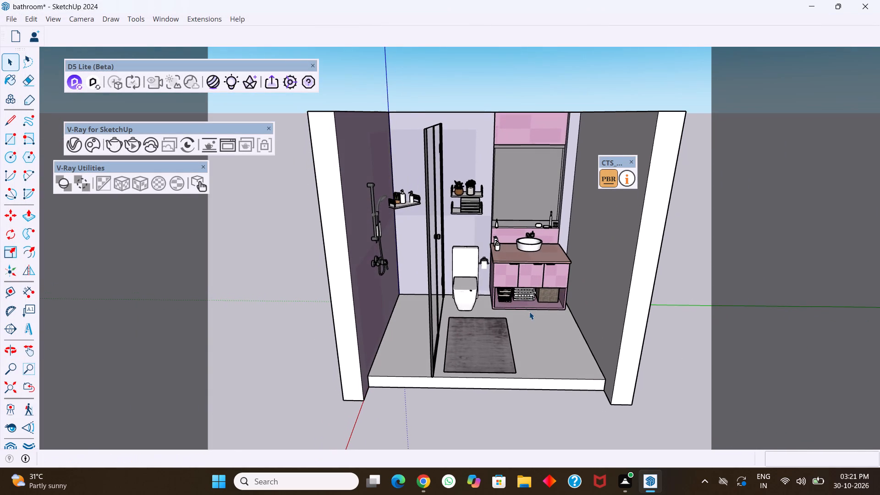
scroll(529, 312, up, 1)
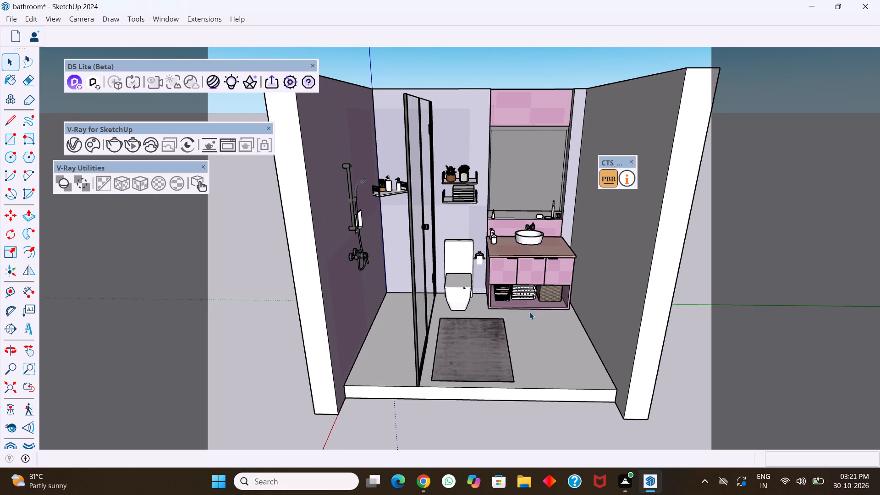
click(611, 291)
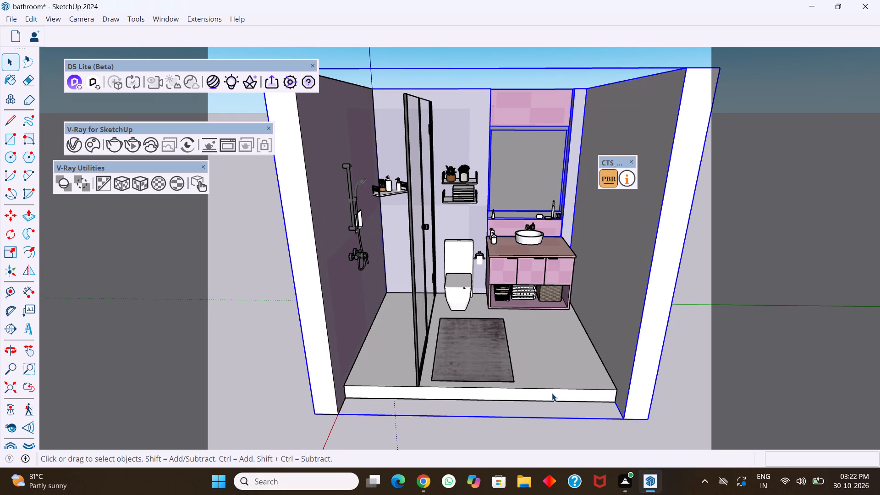
scroll(552, 393, up, 4)
scroll(528, 351, down, 5)
middle_drag(550, 393, 524, 394)
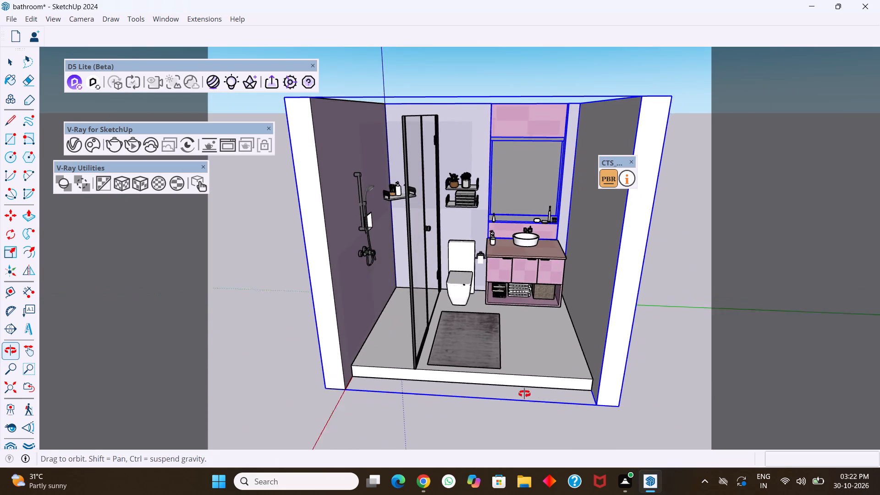
middle_drag(524, 394, 523, 394)
click(528, 418)
middle_drag(549, 350, 580, 345)
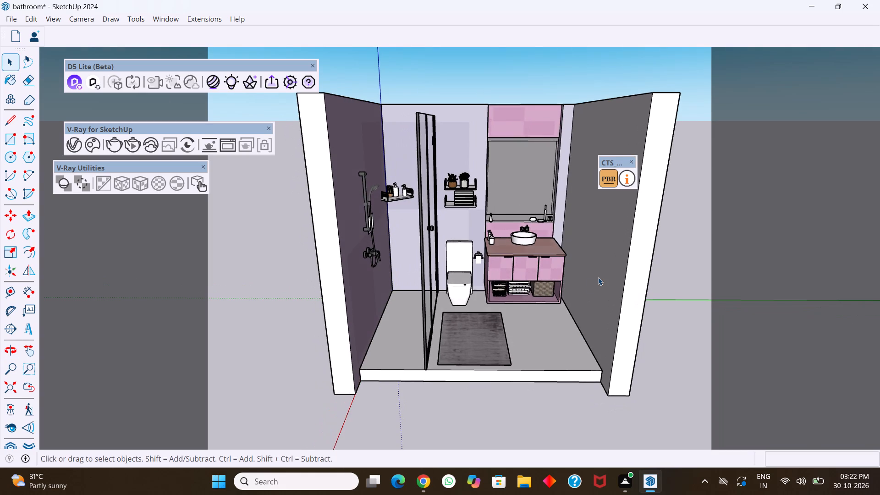
Apply the TEXTURE V-Ray material to the inner face of the side wall beside the vanity, inside the wall group.
click(598, 277)
middle_drag(596, 277, 638, 270)
scroll(602, 275, up, 3)
double_click(602, 275)
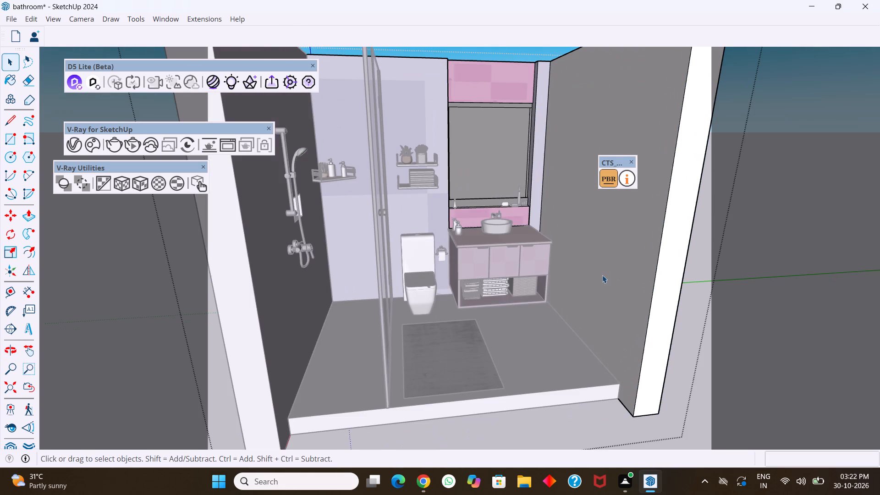
click(612, 268)
double_click(612, 268)
click(608, 259)
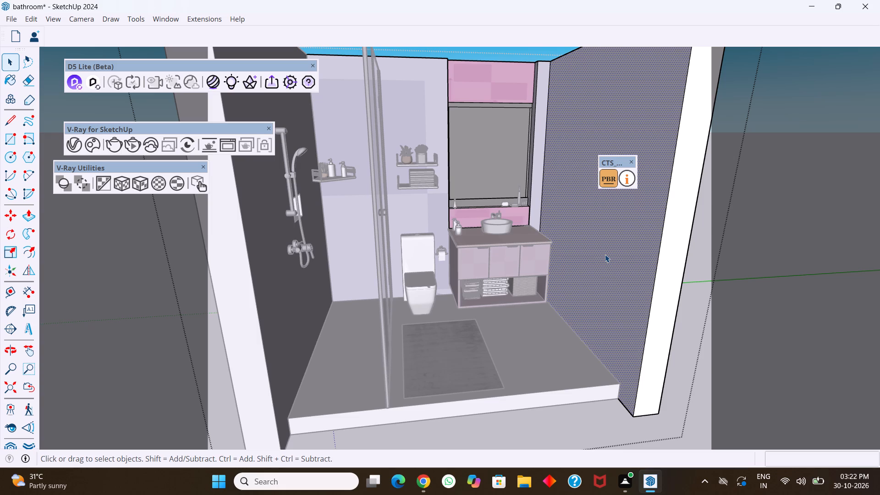
click(71, 148)
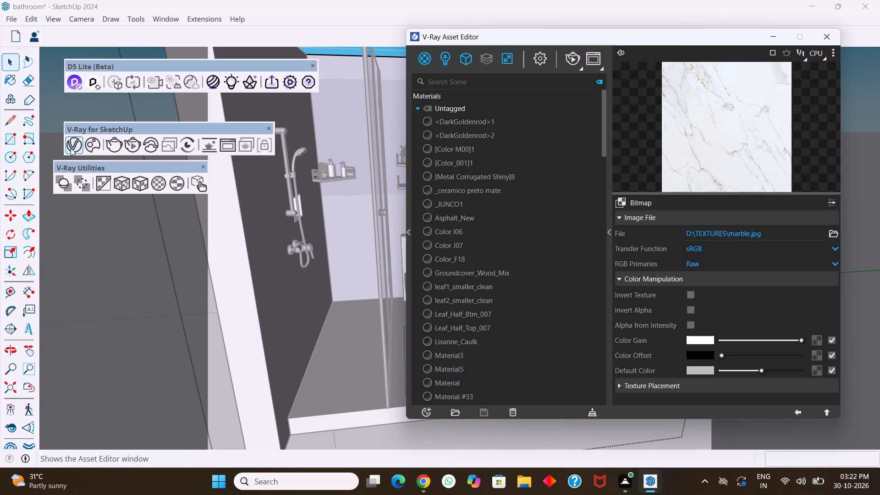
scroll(472, 257, up, 6)
scroll(472, 256, down, 4)
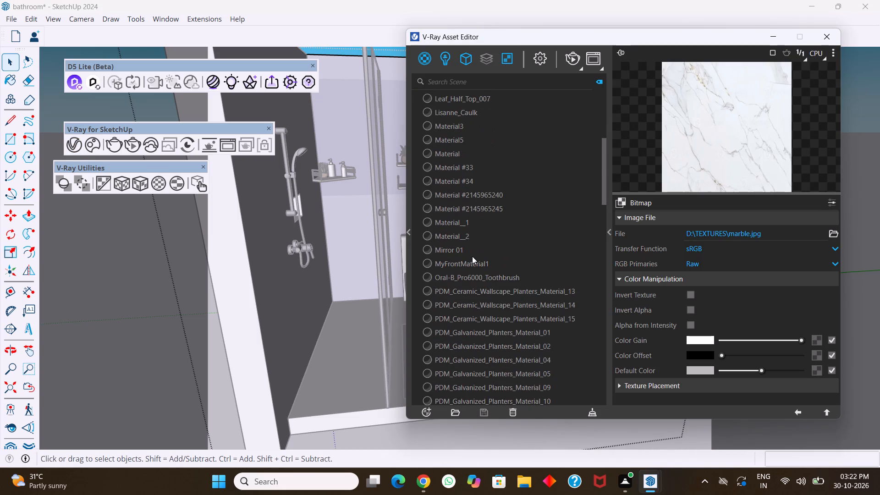
click(425, 57)
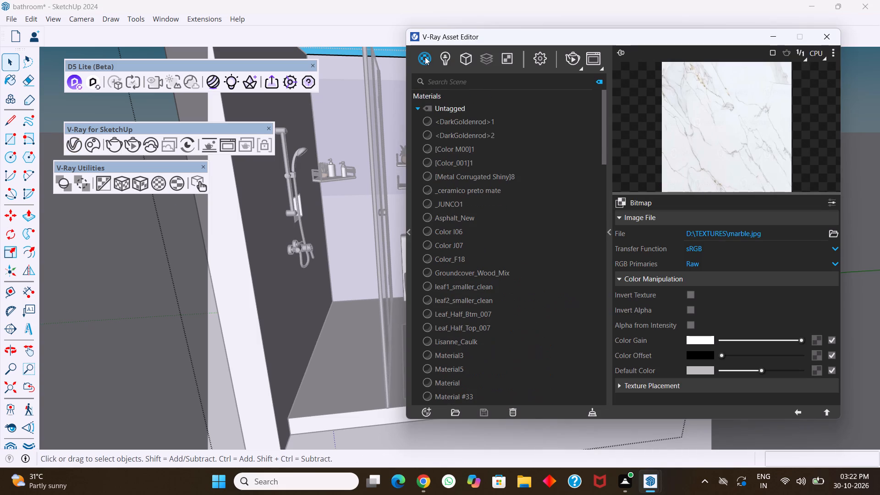
scroll(484, 286, down, 1)
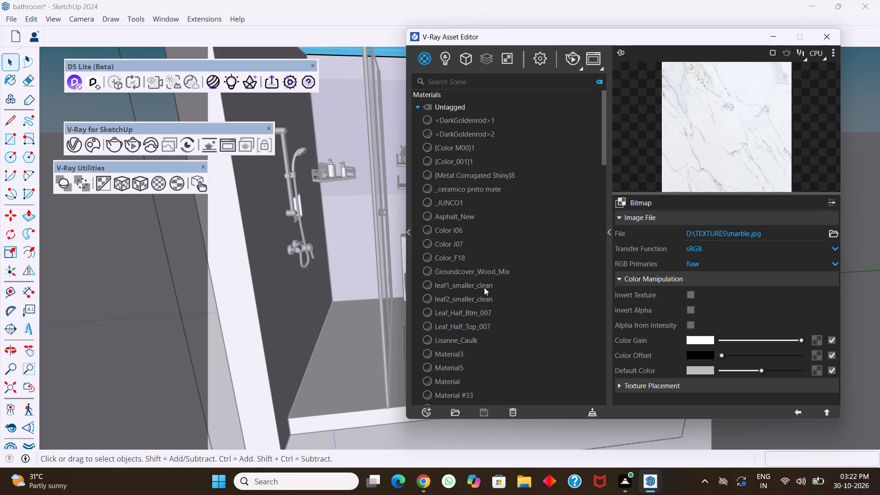
scroll(484, 287, down, 7)
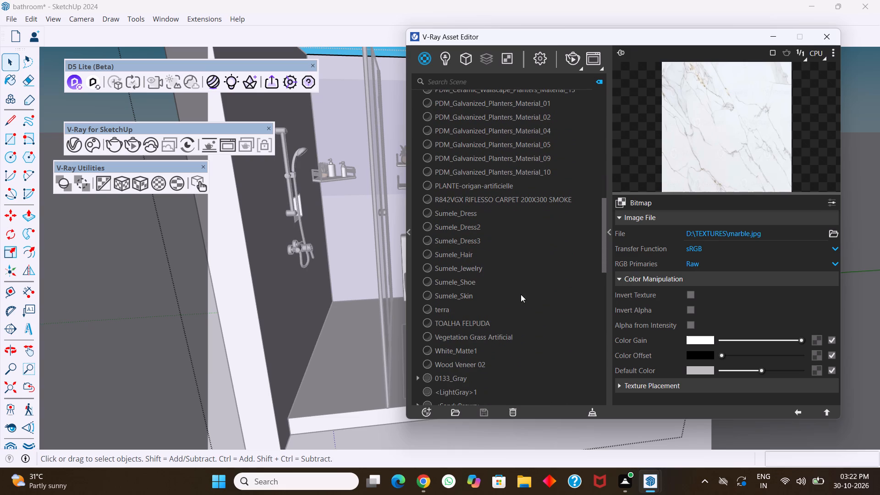
scroll(513, 299, down, 7)
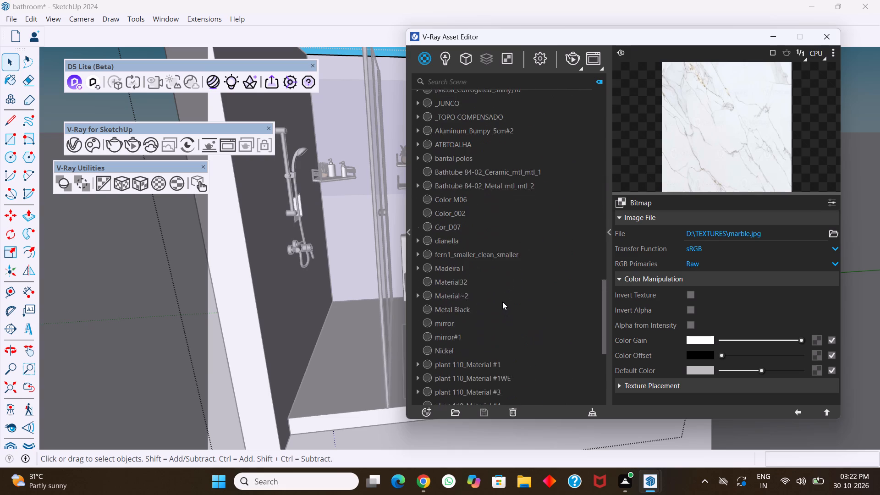
scroll(502, 302, down, 7)
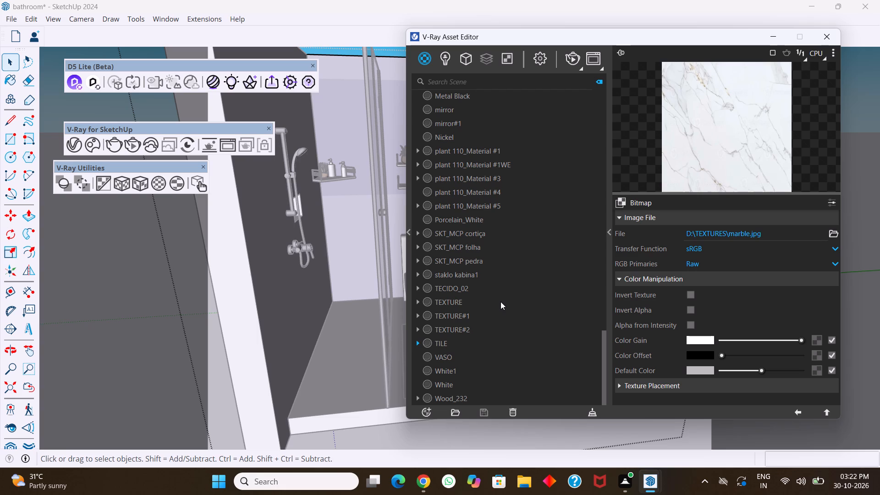
click(478, 304)
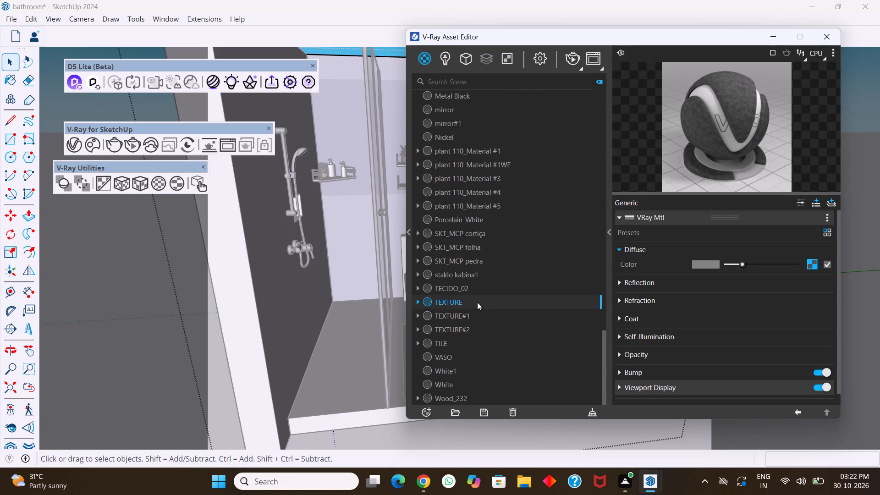
right_click(477, 302)
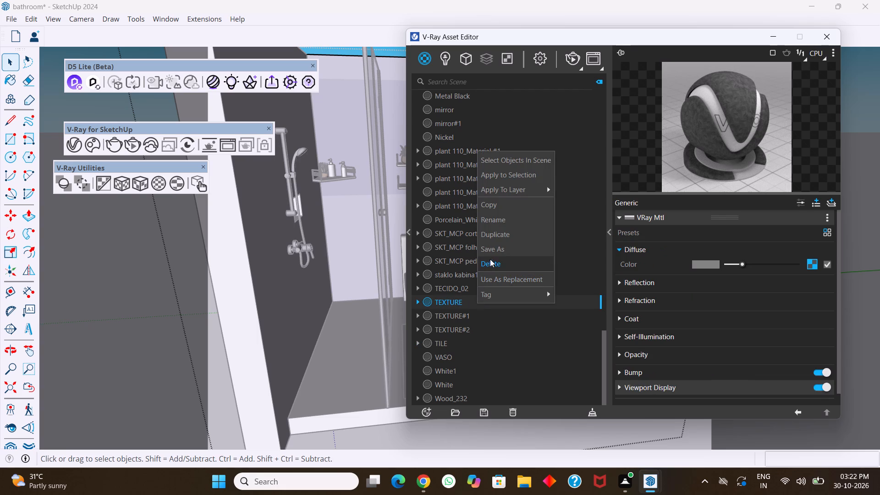
click(468, 300)
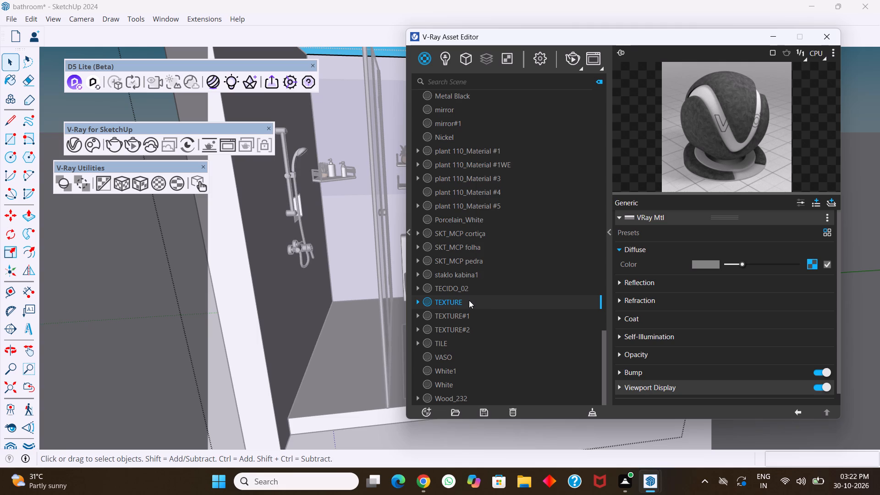
right_click(469, 300)
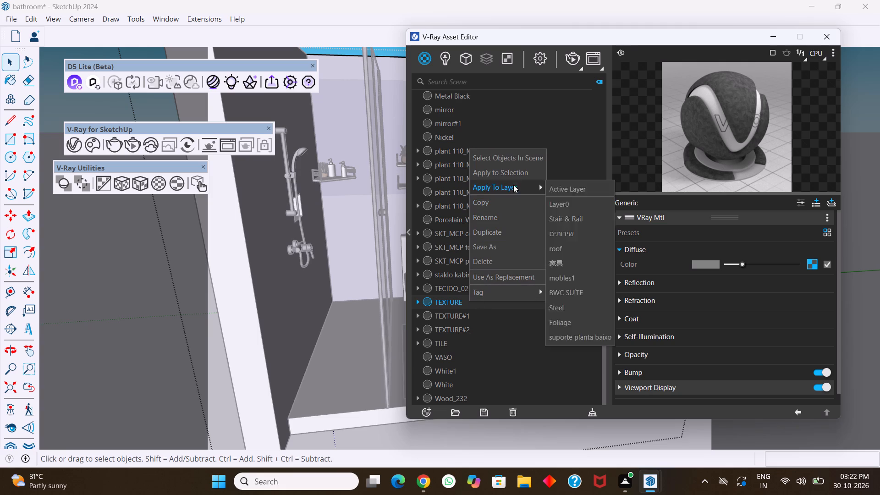
click(515, 175)
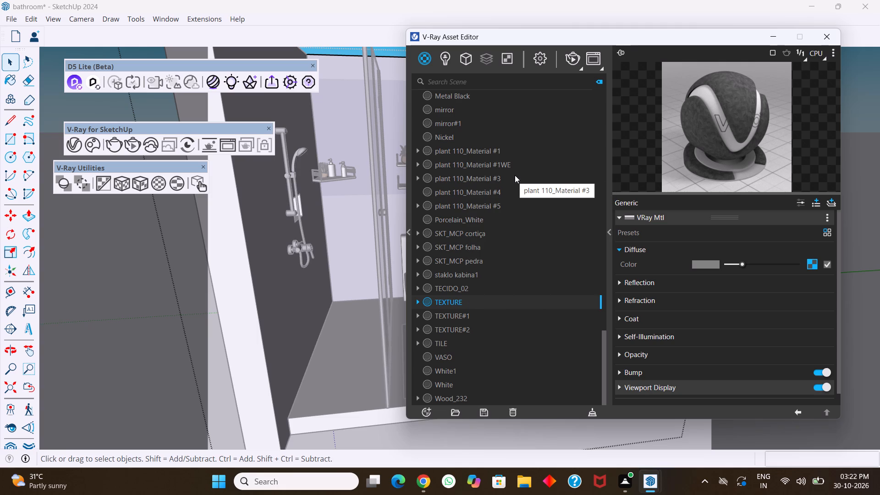
Move the V-Ray Asset Editor aside to uncover the bathroom, and exit editing of the wall group.
drag(528, 38, 693, 124)
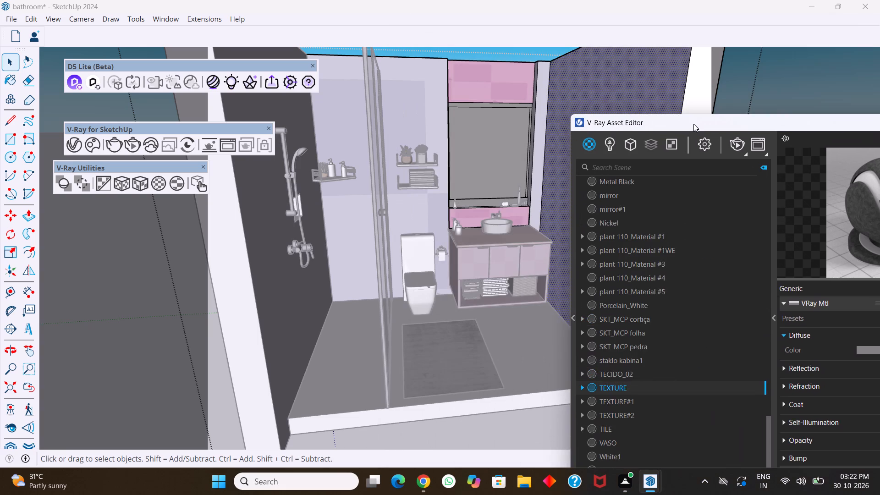
drag(693, 124, 702, 134)
click(140, 187)
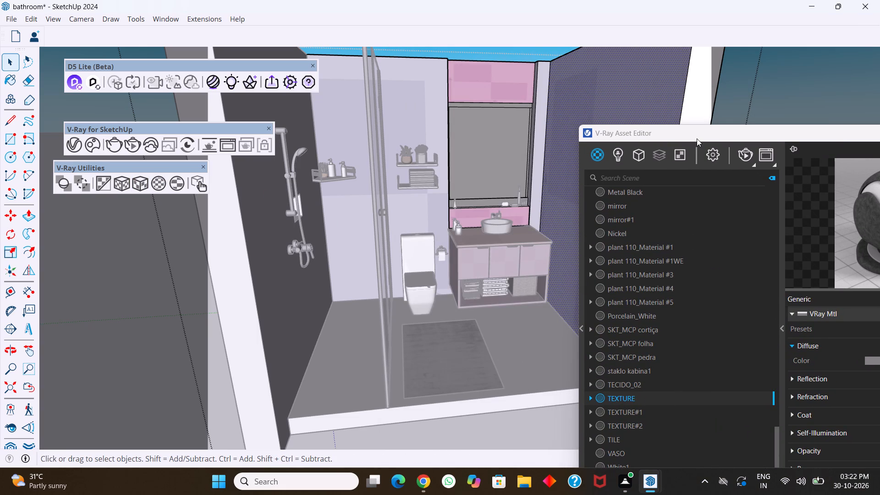
drag(697, 138, 682, 86)
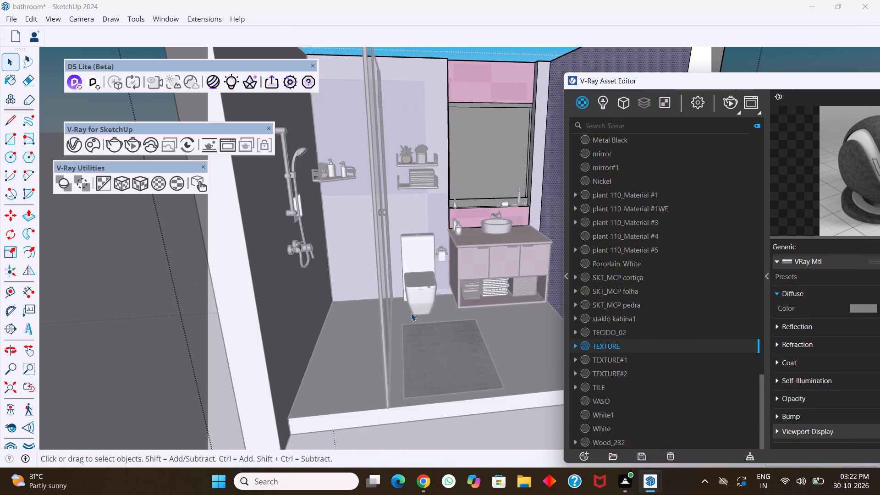
scroll(389, 313, down, 4)
middle_drag(453, 338, 424, 343)
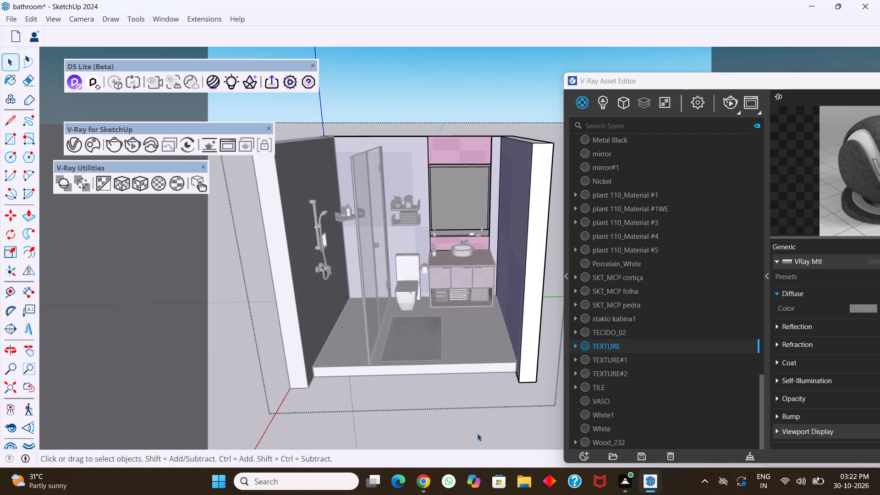
click(476, 433)
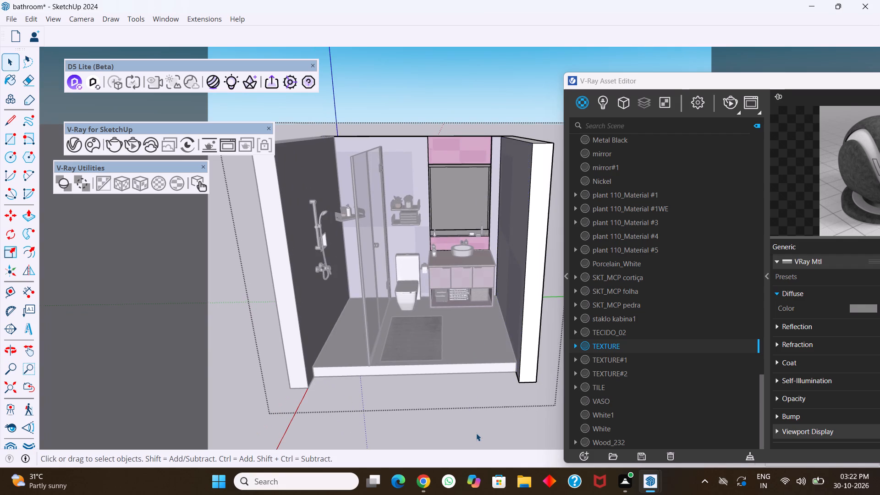
click(480, 427)
click(480, 340)
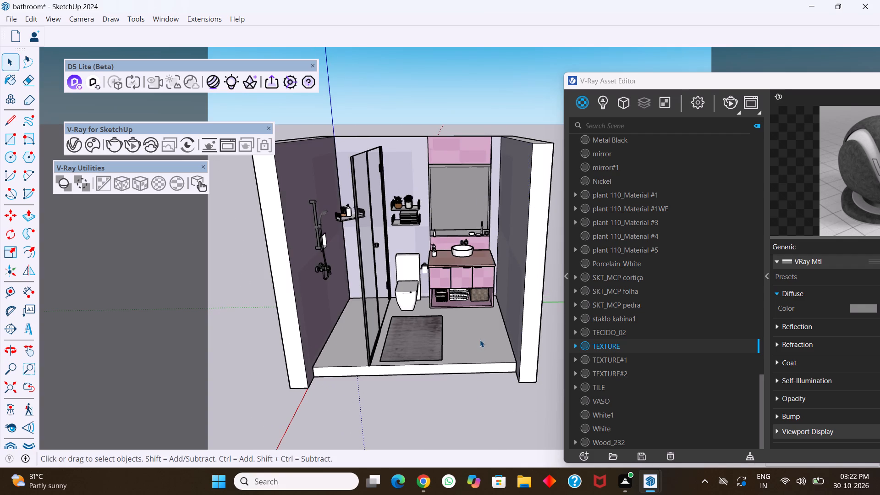
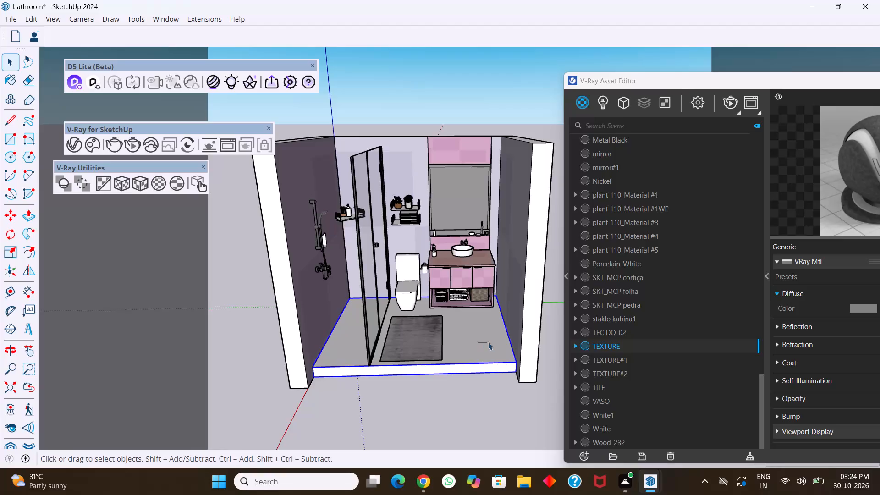
Open the floor slab for editing, select its top face and bring up the Tile material collection for painting.
drag(486, 342, 480, 342)
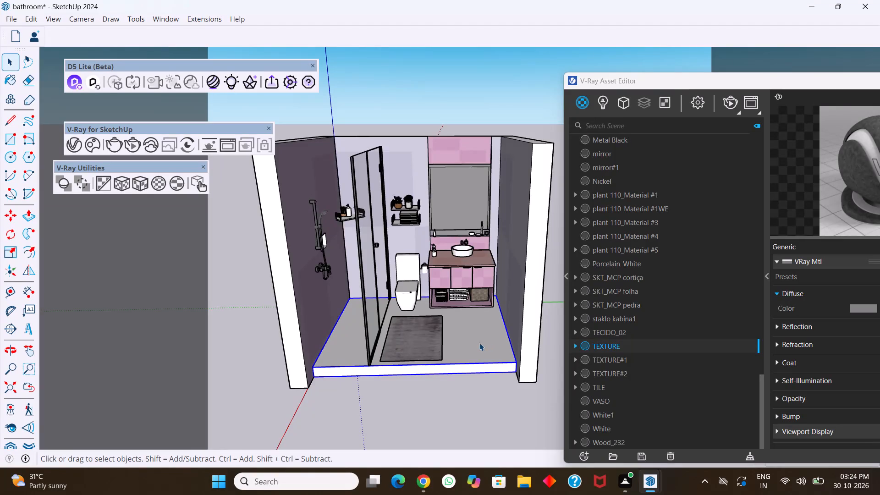
double_click(479, 343)
click(479, 343)
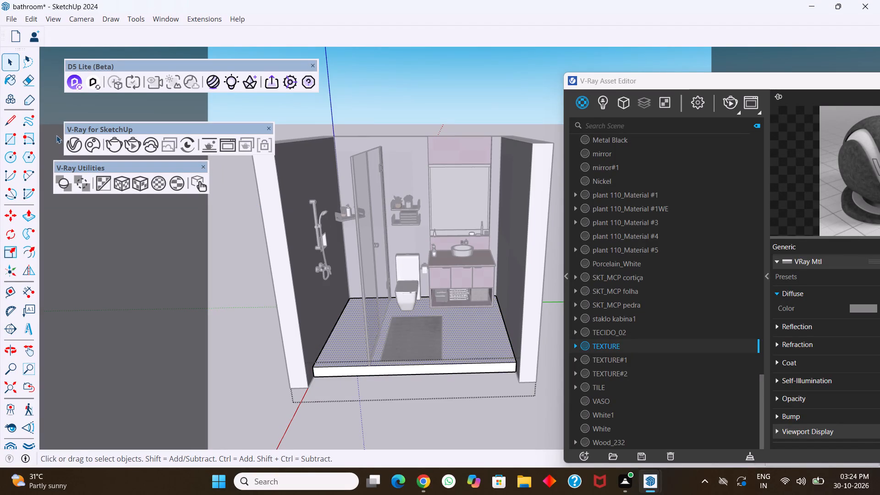
click(16, 82)
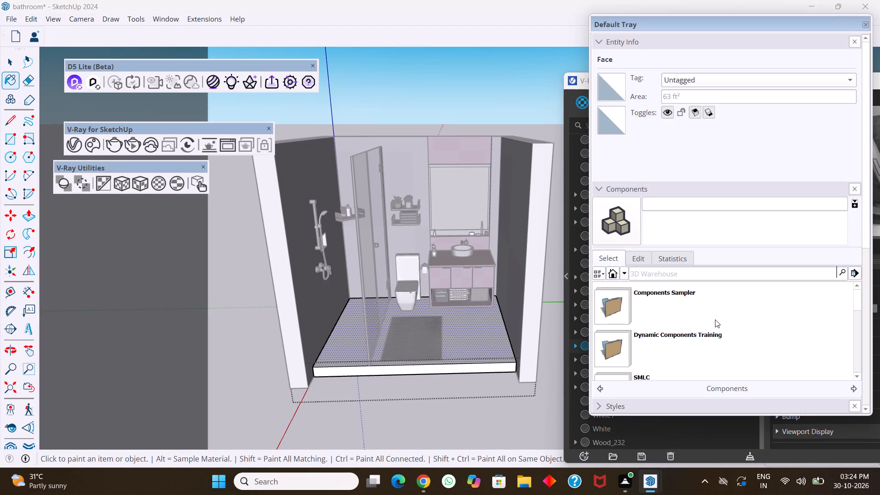
scroll(686, 311, down, 5)
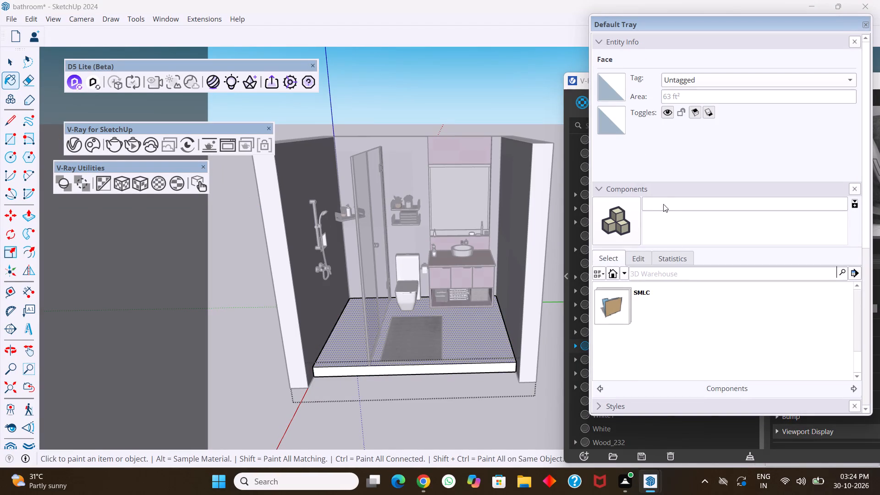
click(660, 187)
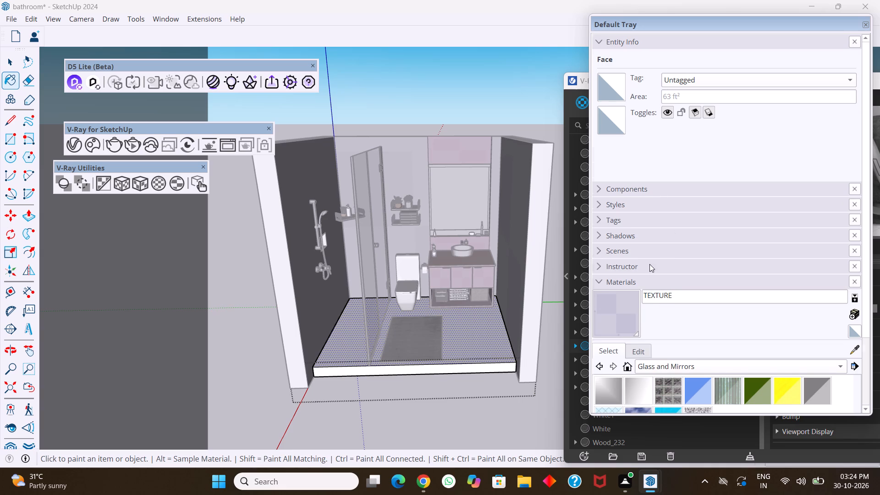
scroll(649, 264, down, 3)
click(838, 280)
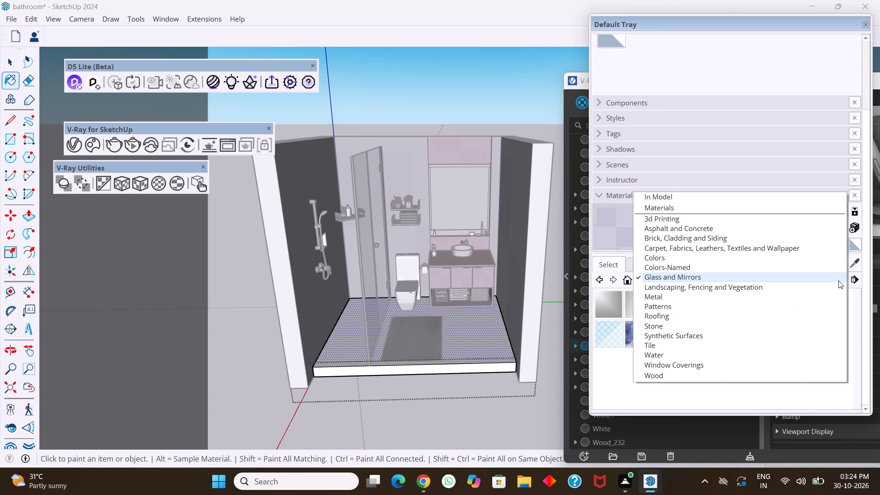
click(676, 343)
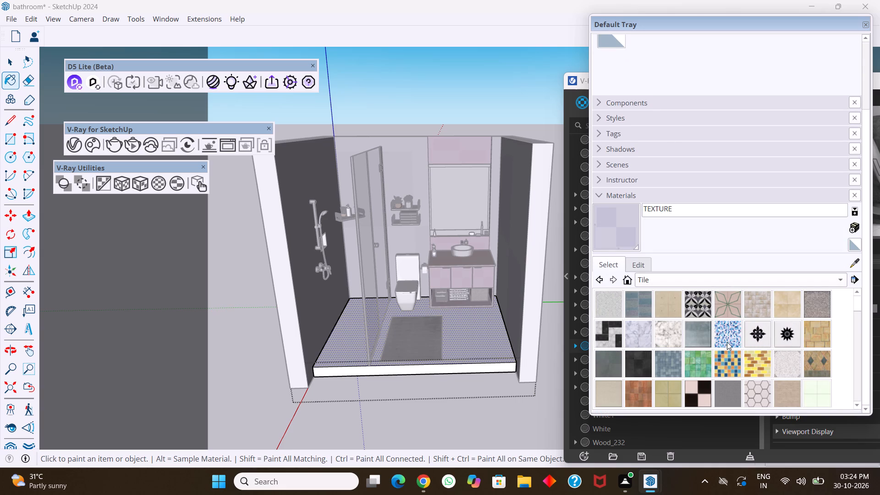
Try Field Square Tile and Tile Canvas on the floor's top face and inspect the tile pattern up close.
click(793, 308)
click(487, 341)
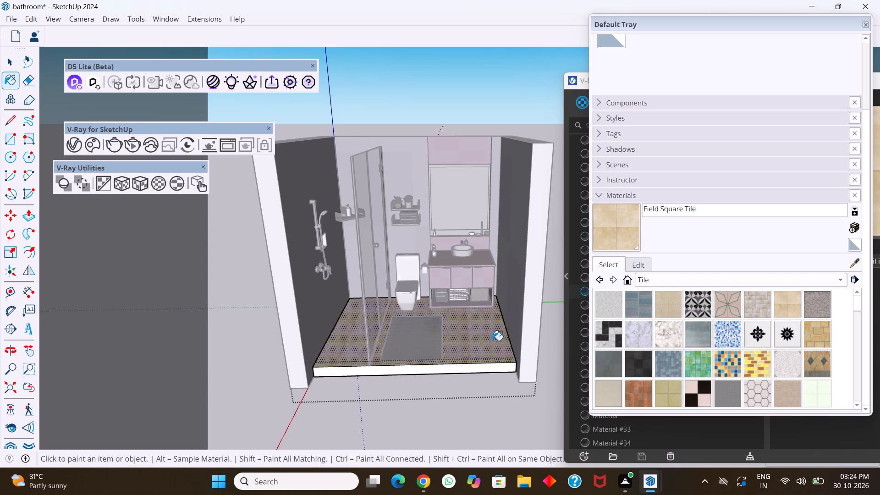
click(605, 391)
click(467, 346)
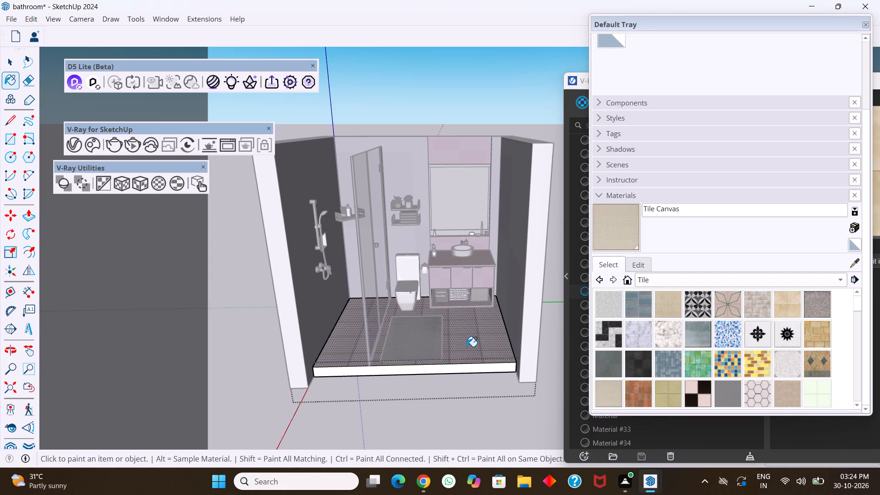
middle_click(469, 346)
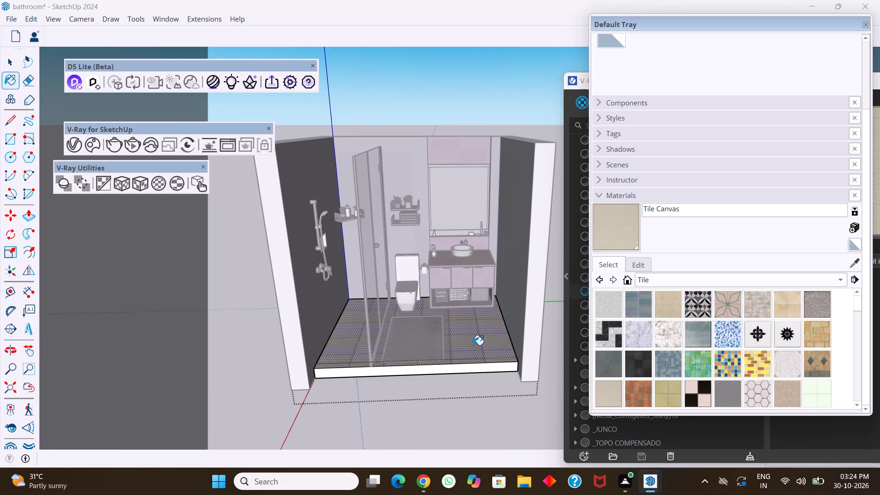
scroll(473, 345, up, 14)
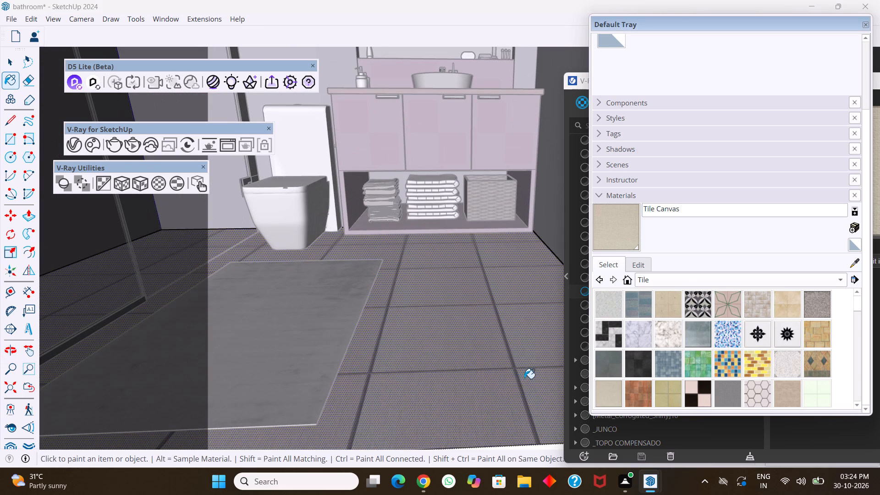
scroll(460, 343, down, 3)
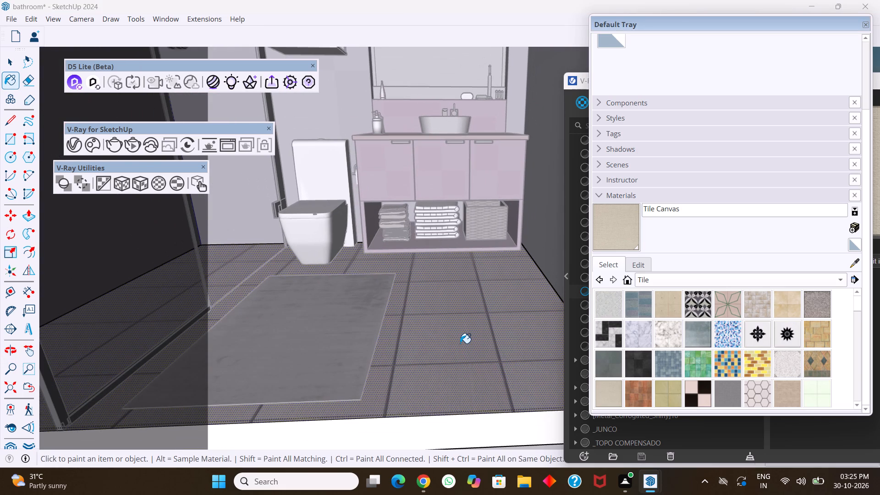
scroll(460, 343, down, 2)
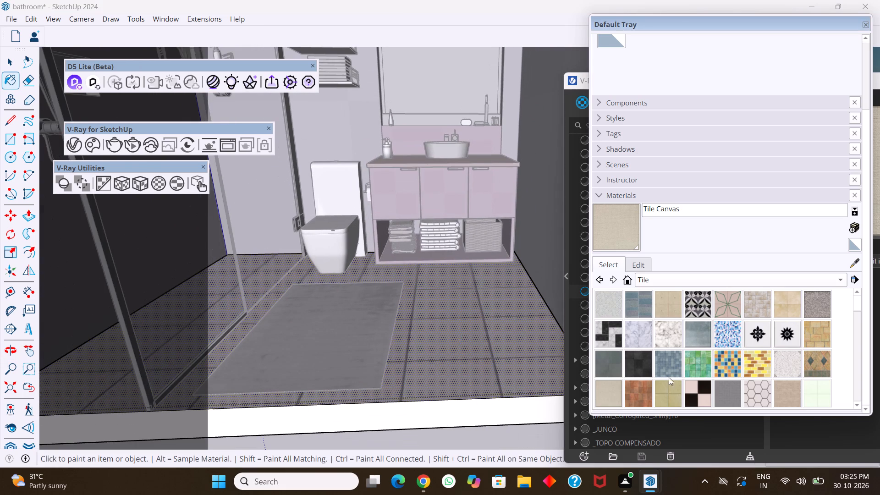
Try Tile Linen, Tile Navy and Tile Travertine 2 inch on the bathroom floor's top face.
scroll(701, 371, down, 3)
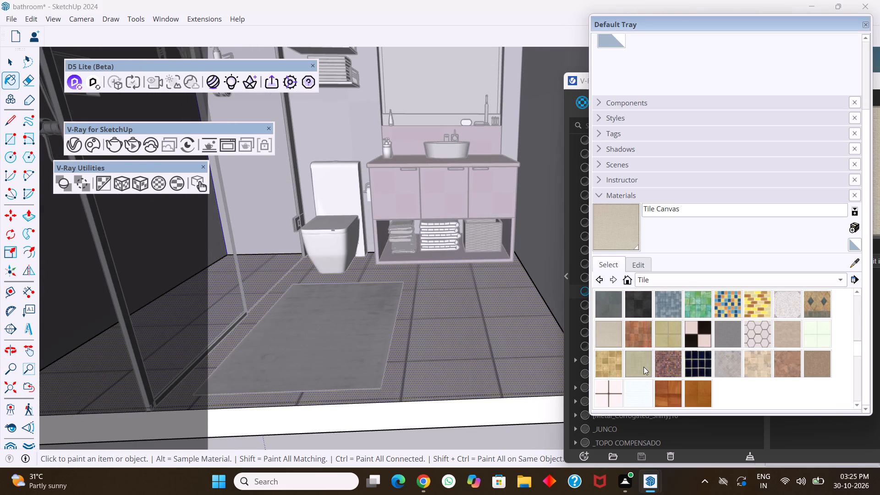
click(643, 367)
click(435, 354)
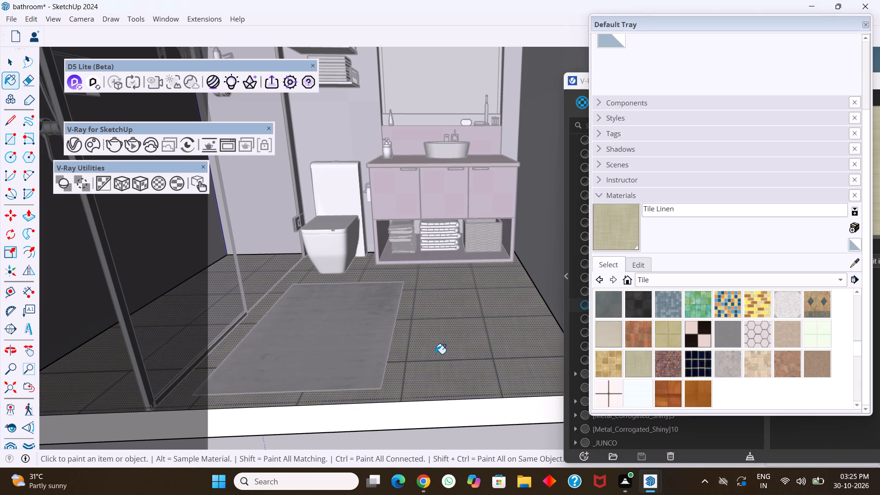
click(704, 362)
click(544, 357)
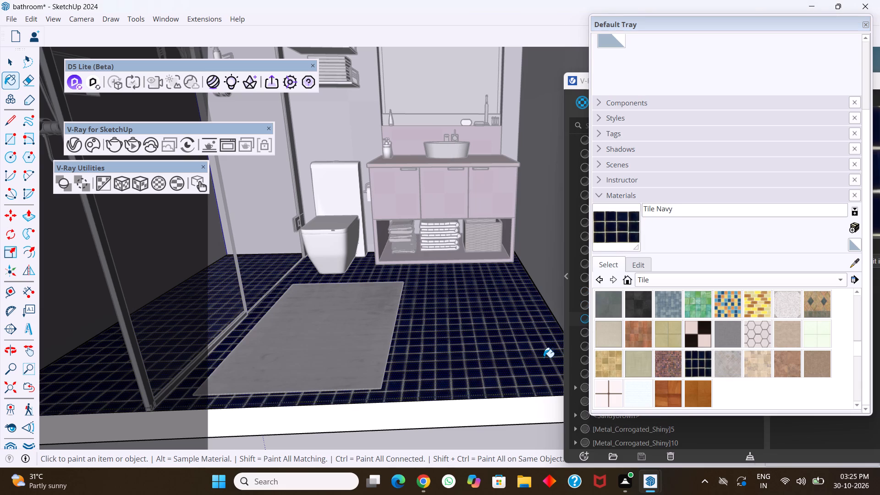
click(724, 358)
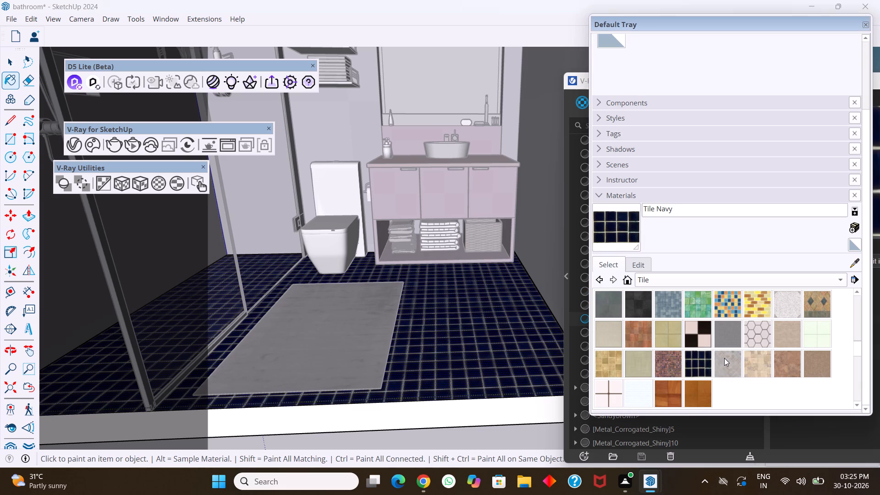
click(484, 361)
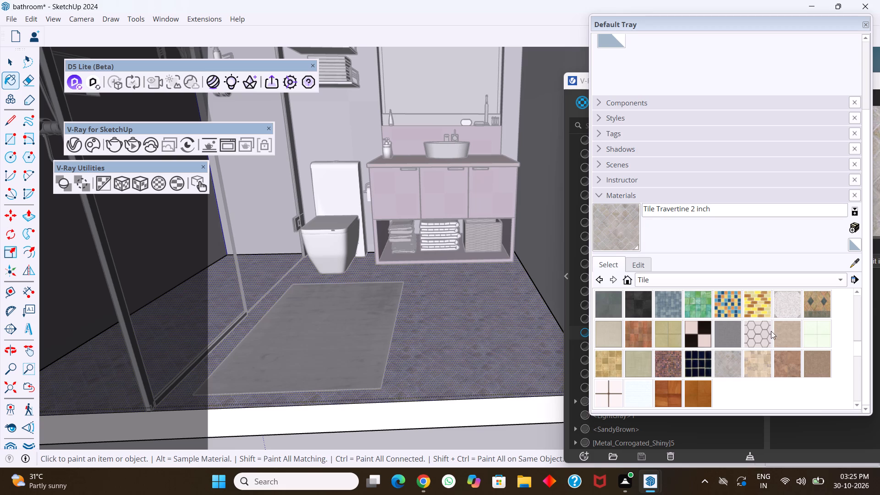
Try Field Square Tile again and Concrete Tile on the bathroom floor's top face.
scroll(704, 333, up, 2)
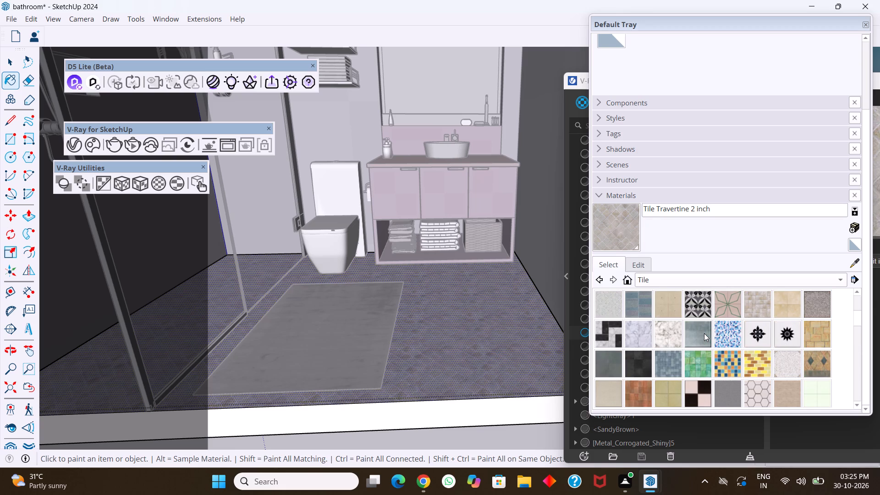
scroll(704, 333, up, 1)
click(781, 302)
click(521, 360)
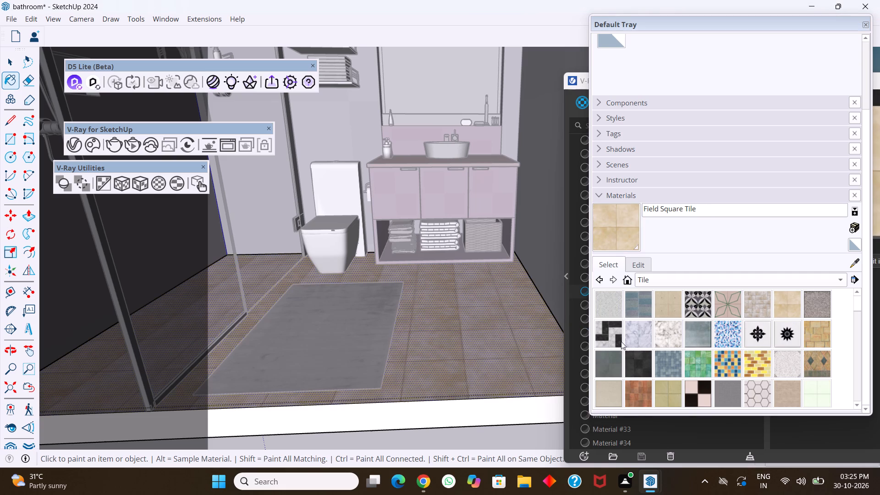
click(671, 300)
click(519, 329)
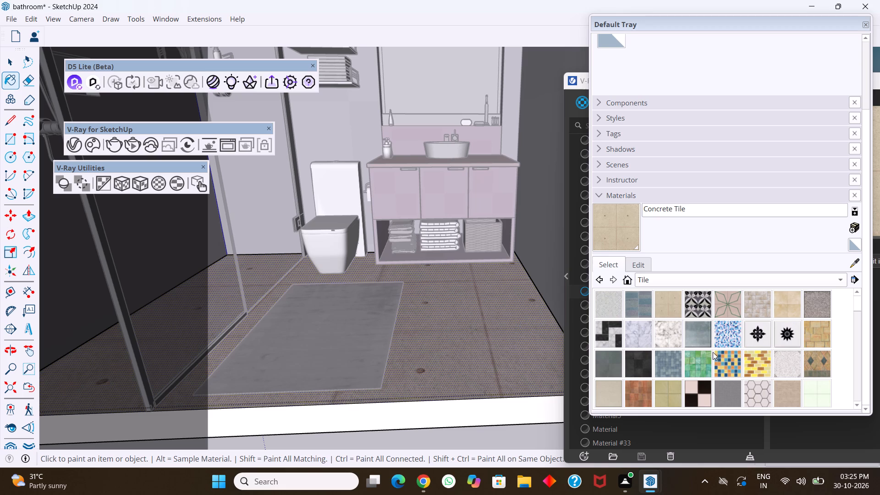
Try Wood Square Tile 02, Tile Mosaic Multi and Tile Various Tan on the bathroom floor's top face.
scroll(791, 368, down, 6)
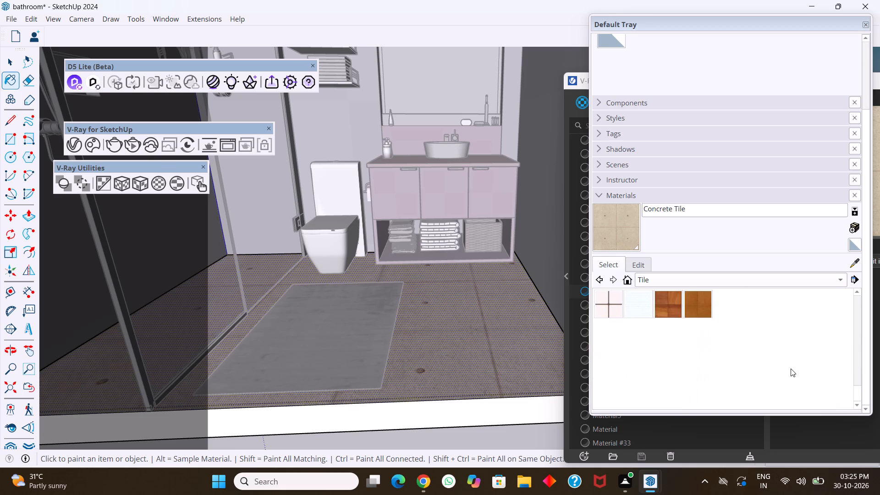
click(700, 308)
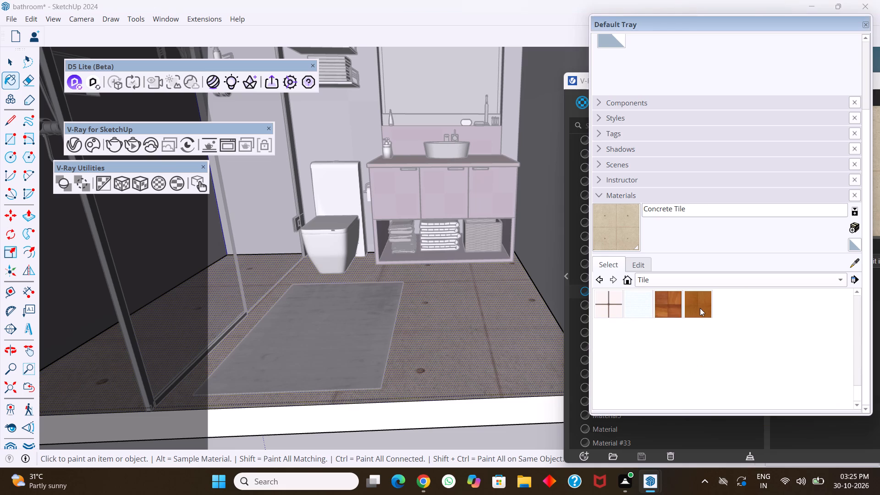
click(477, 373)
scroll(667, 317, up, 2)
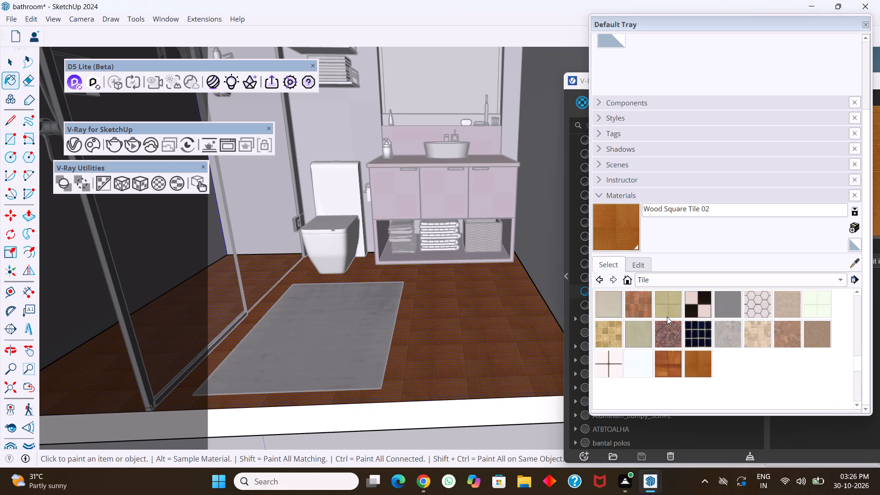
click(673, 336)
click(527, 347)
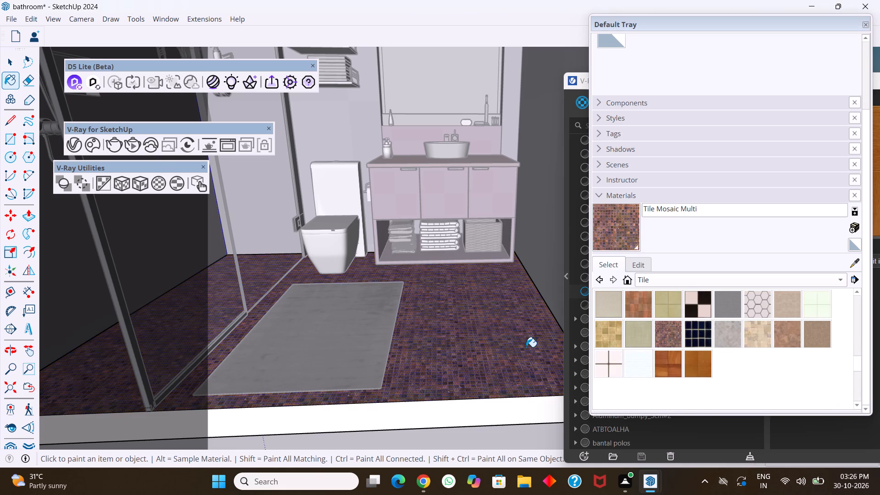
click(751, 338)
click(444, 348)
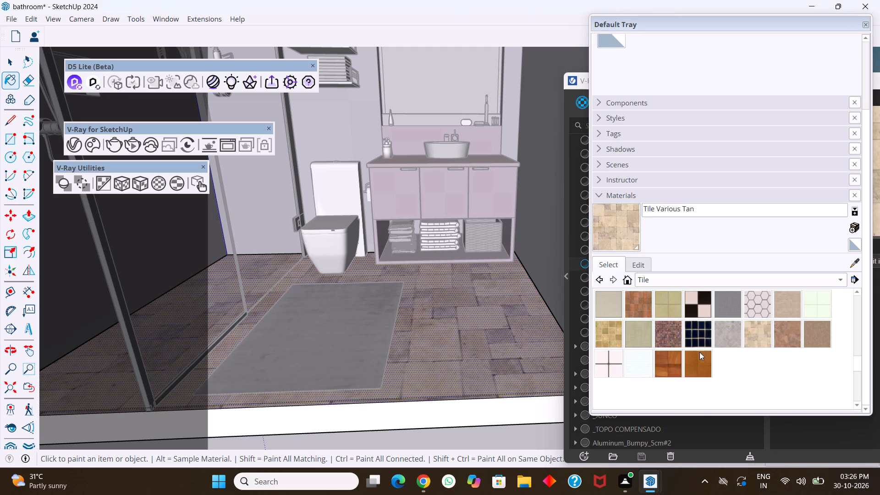
Paint the bathroom floor's top face with Tile Veriegated Stone and finish editing the floor slab.
click(794, 332)
click(487, 343)
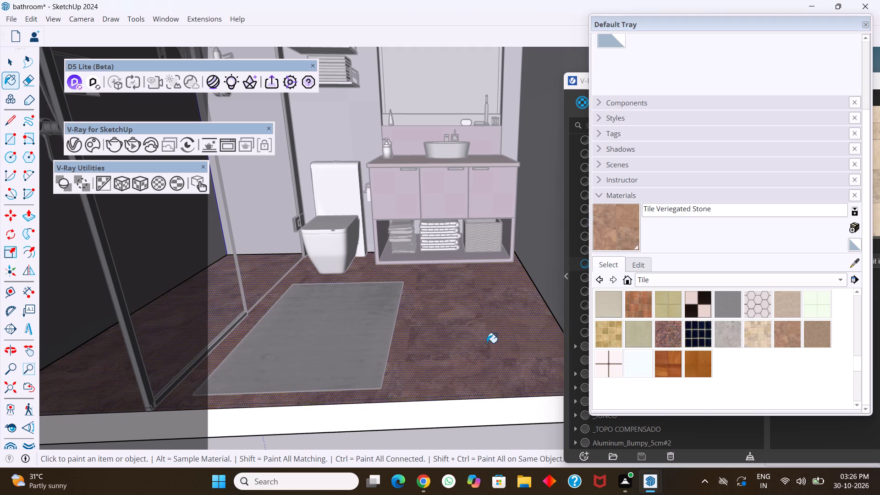
click(865, 22)
scroll(498, 242, down, 4)
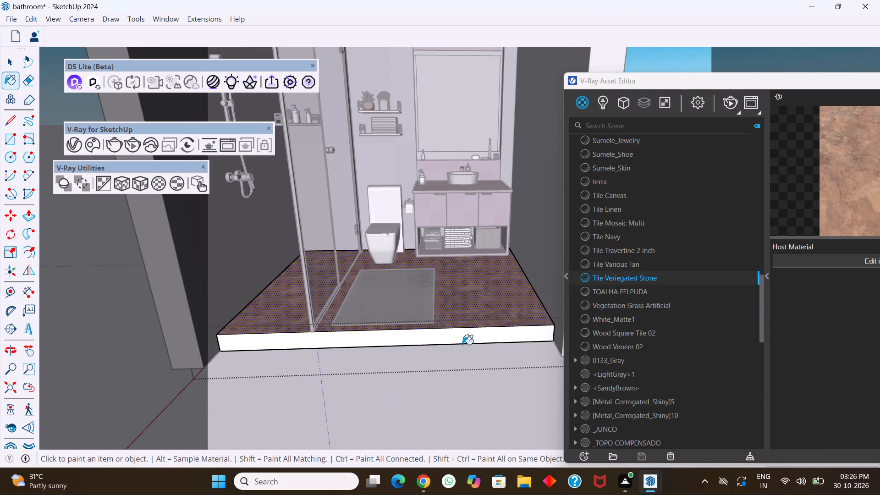
key(space)
click(479, 427)
middle_drag(458, 335, 454, 432)
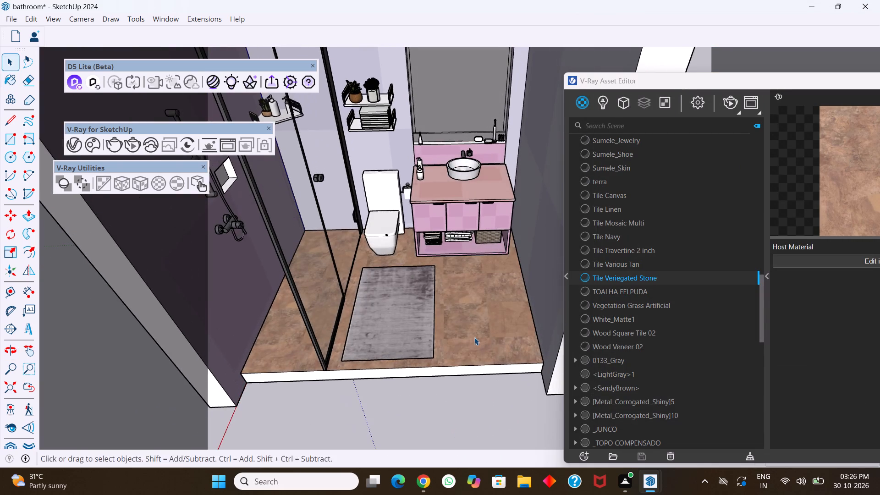
middle_drag(474, 337, 482, 385)
middle_drag(477, 372, 464, 234)
middle_drag(467, 326, 470, 316)
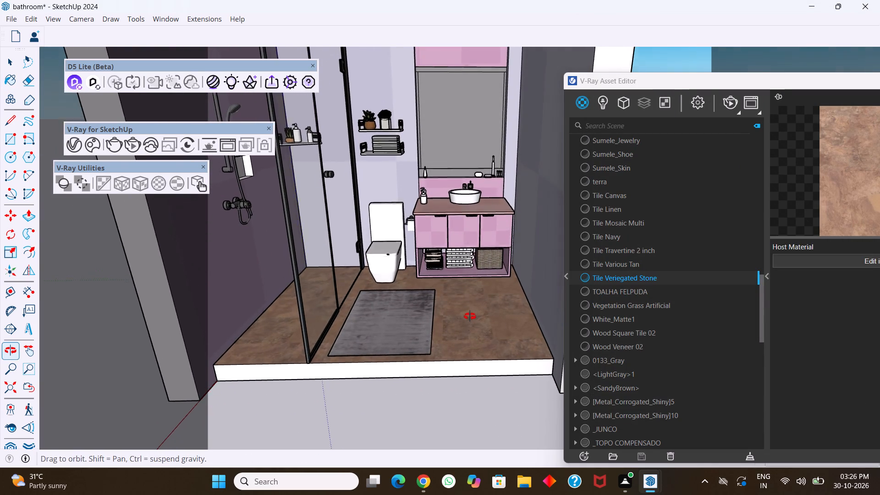
middle_drag(470, 316, 470, 313)
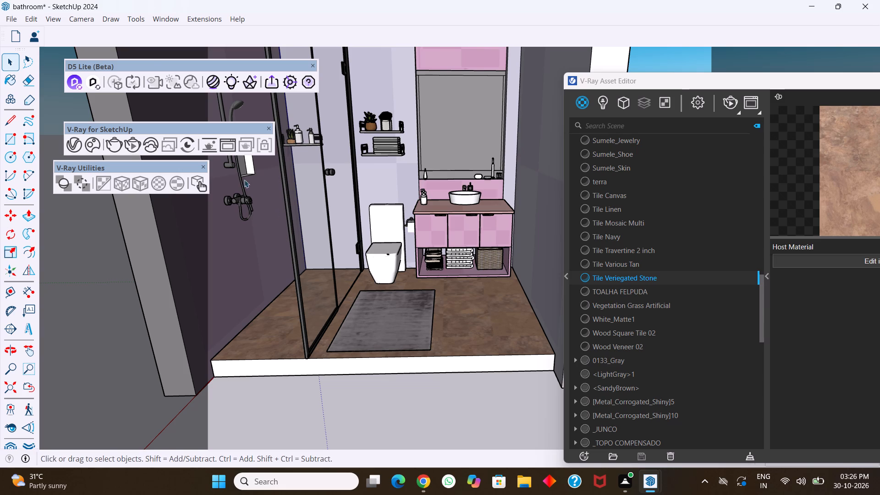
Open the 3D Warehouse and search its models for "bathroom whole" in place of the toothbrush search.
click(167, 22)
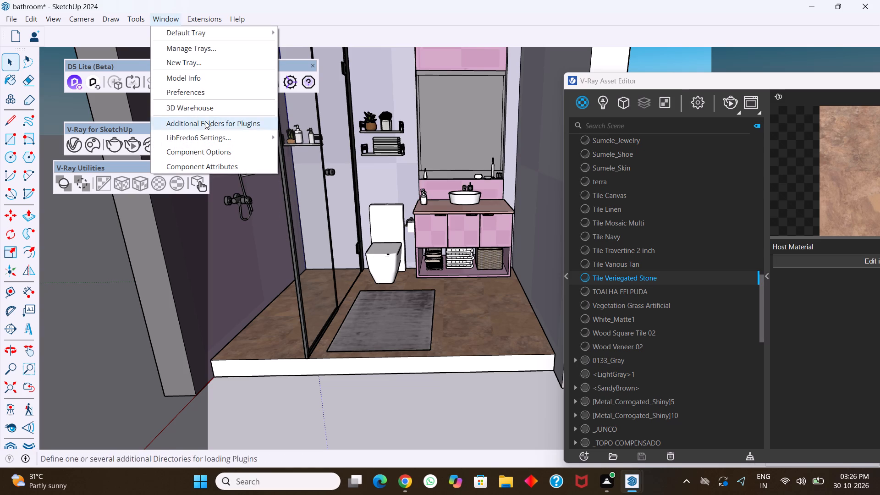
click(209, 104)
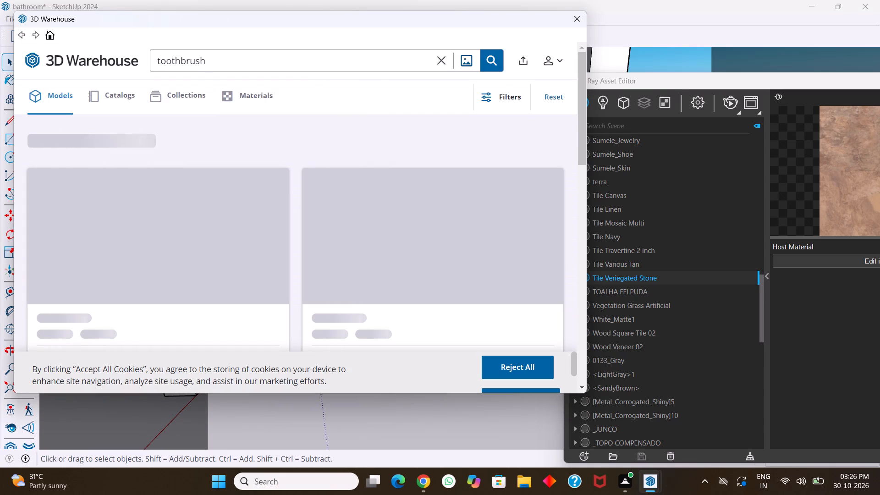
click(222, 64)
key(BackSpace)
key(BackSpace)
key(BackSpace)
key(BackSpace)
key(BackSpace)
key(BackSpace)
key(BackSpace)
key(BackSpace)
key(BackSpace)
key(BackSpace)
key(BackSpace)
key(BackSpace)
key(BackSpace)
key(BackSpace)
key(BackSpace)
key(BackSpace)
key(BackSpace)
key(BackSpace)
key(BackSpace)
key(BackSpace)
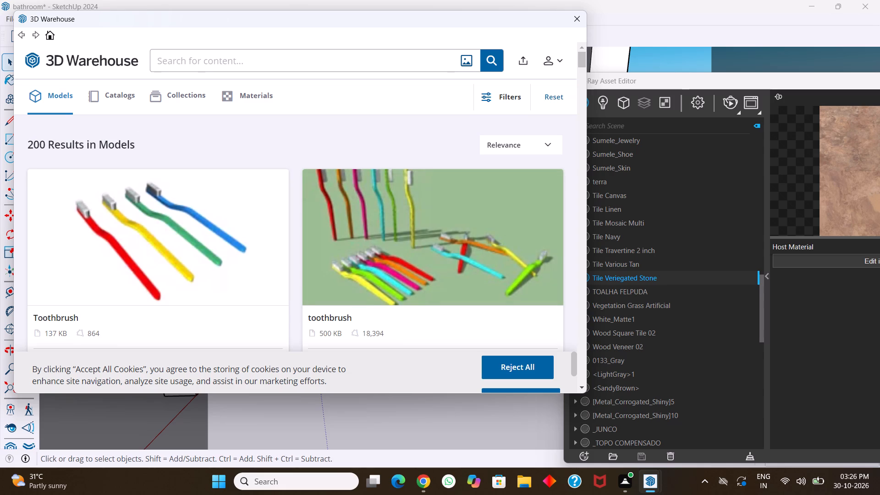
text(bath)
key(r)
text(oom)
key(space)
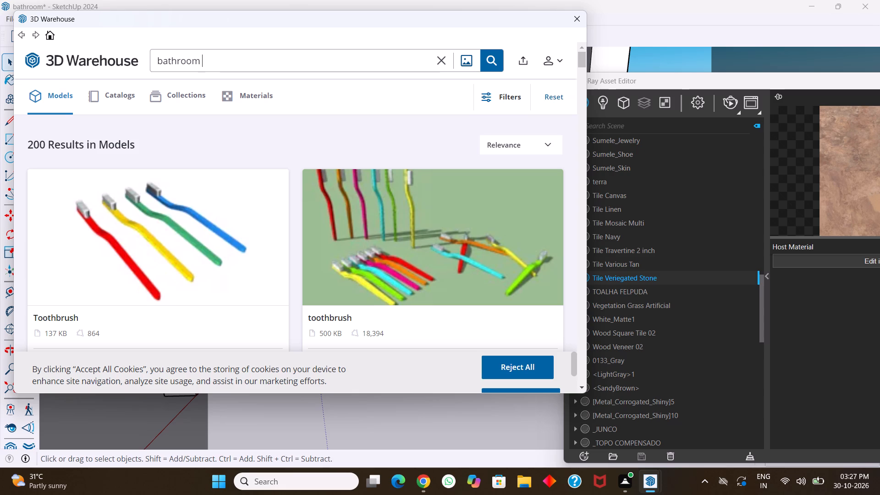
text(whole)
key(Return)
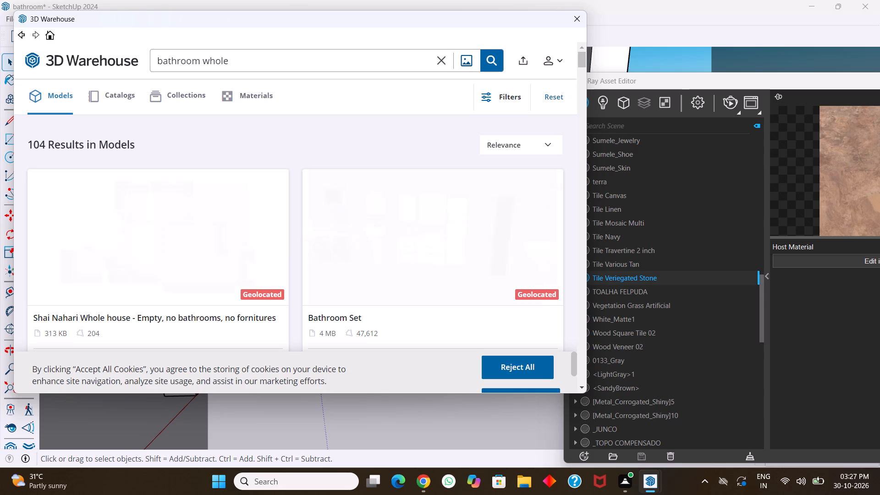
Look through the "bathroom whole" model results for a suitable complete bathroom model.
scroll(333, 290, down, 6)
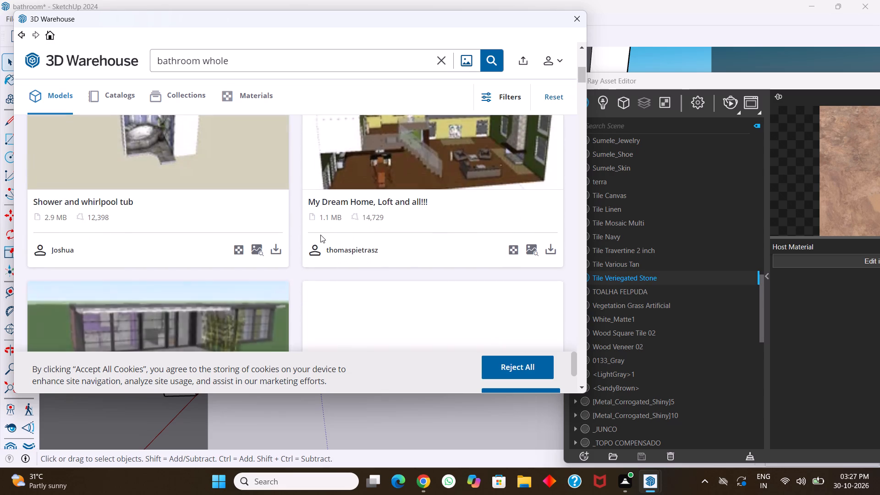
scroll(320, 233, down, 9)
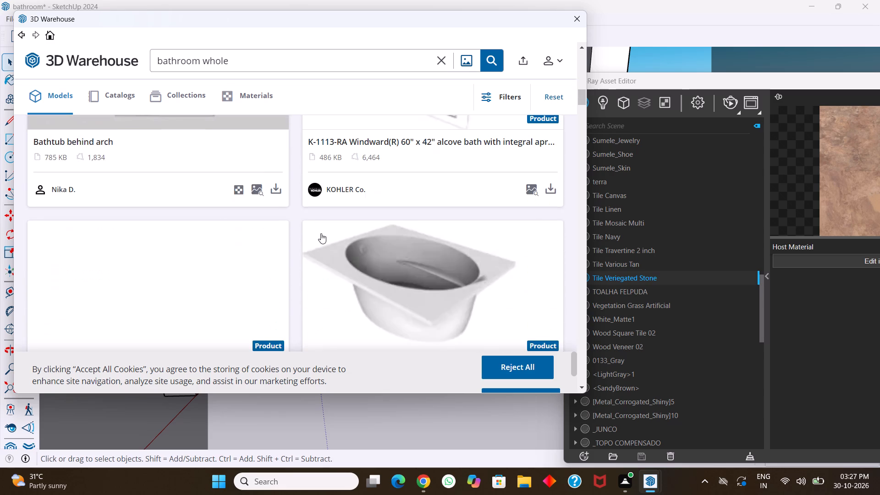
scroll(321, 233, down, 9)
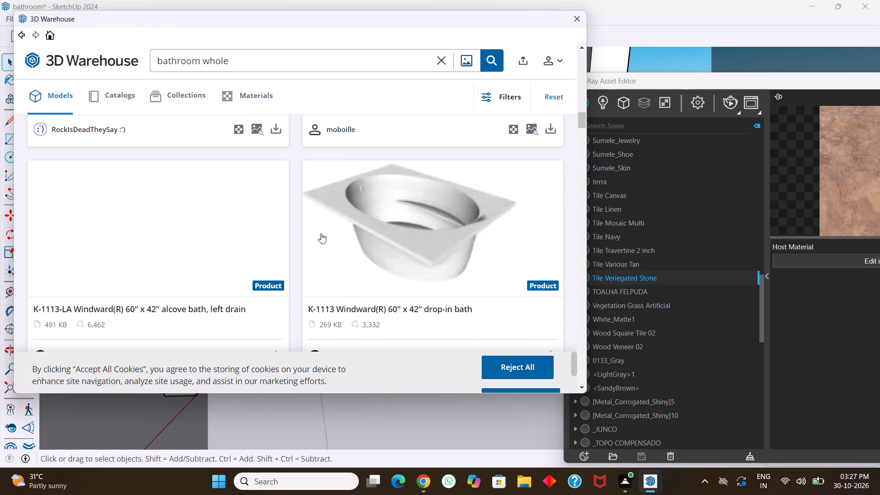
scroll(321, 233, down, 9)
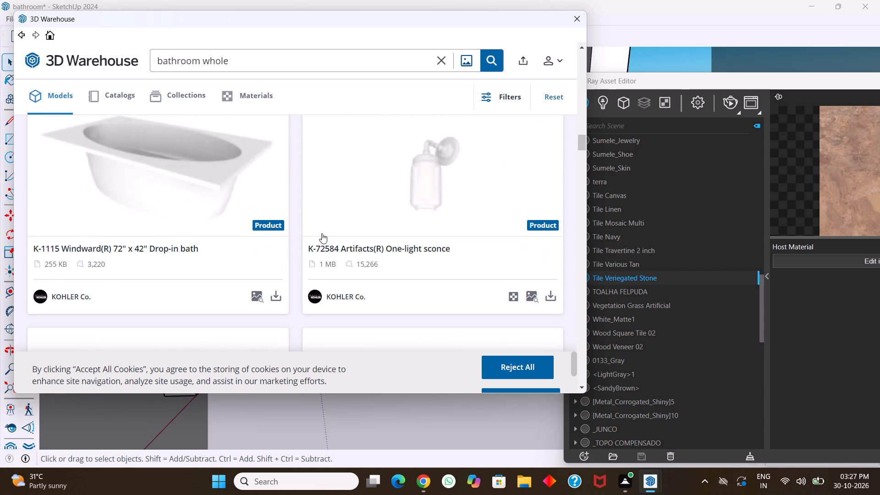
scroll(322, 233, down, 1)
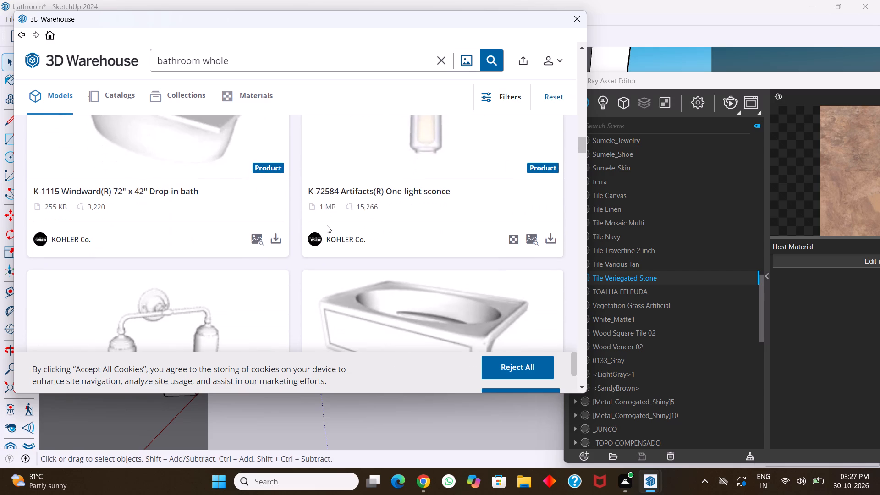
scroll(327, 225, down, 7)
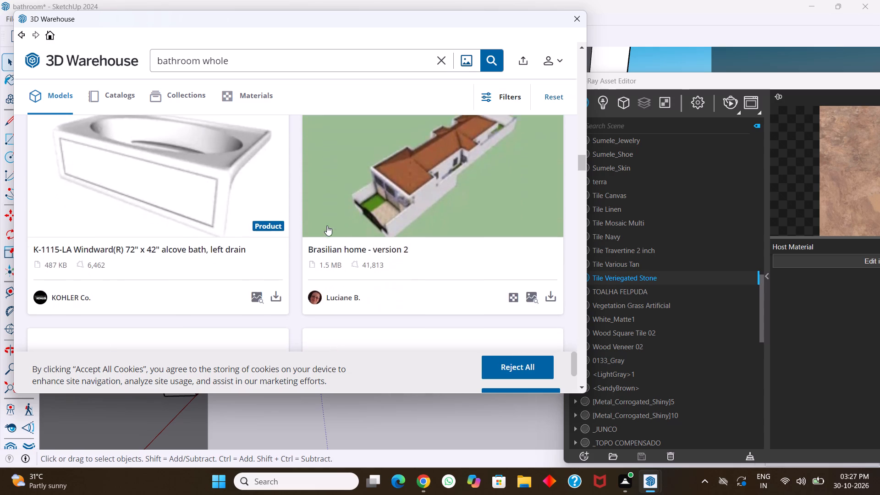
scroll(327, 225, down, 13)
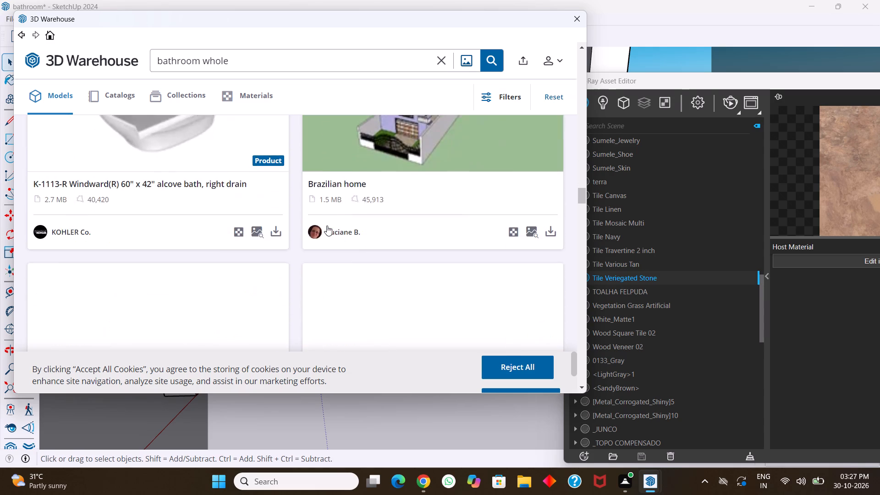
scroll(327, 225, down, 15)
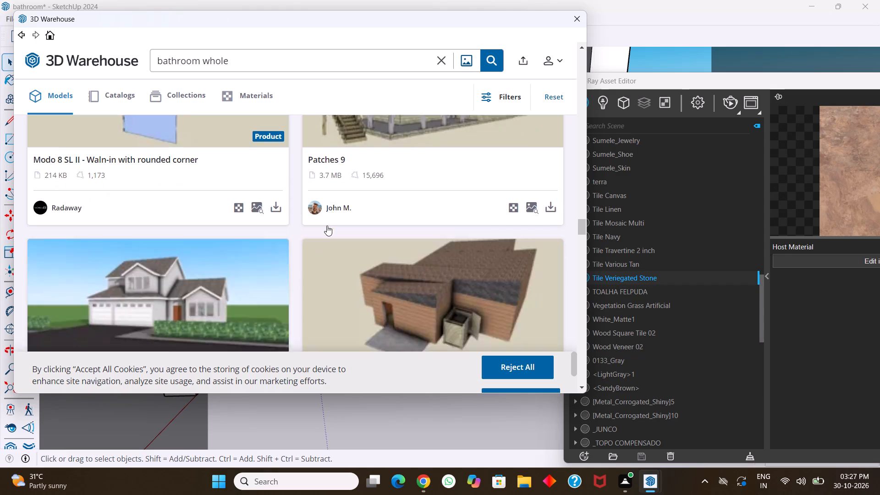
scroll(327, 225, up, 15)
Change the 3D Warehouse model search to "bathroom openings".
click(232, 60)
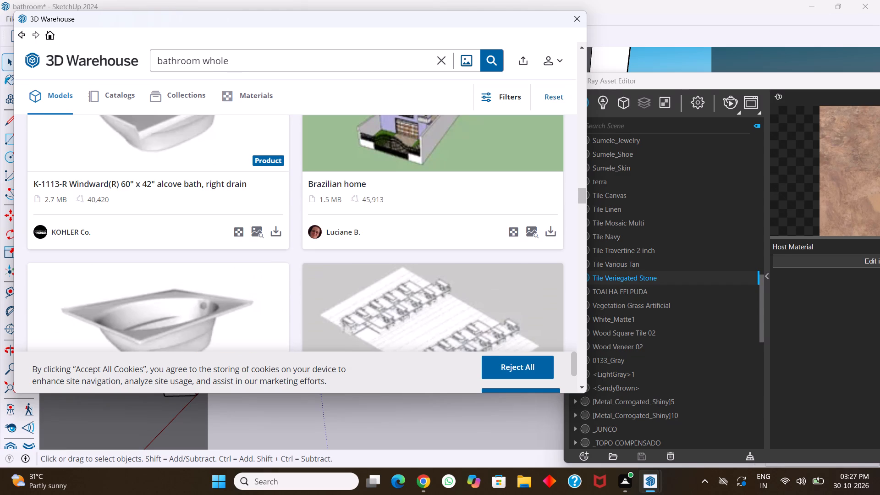
key(BackSpace)
key(BackSpace)
key(BackSpace)
key(BackSpace)
key(BackSpace)
text(openings)
key(Return)
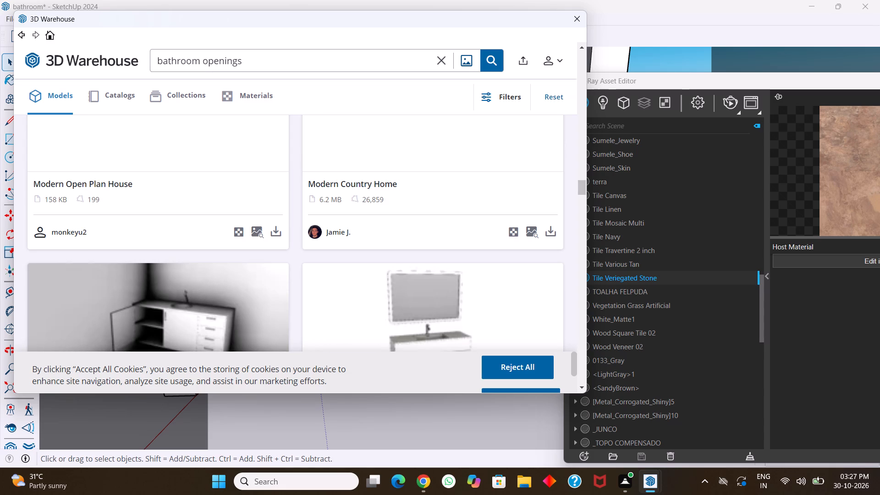
Look through the "bathroom openings" results from the start of the list for a suitable bathroom model.
scroll(232, 70, down, 1)
scroll(225, 261, up, 6)
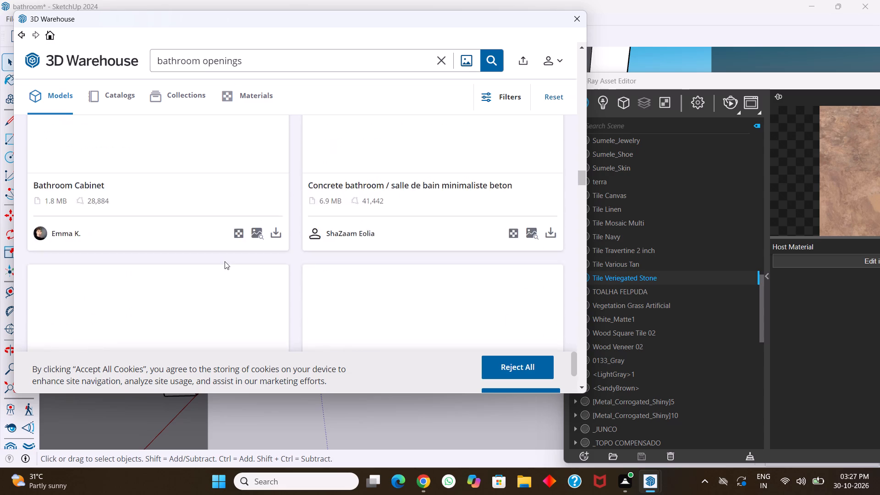
scroll(225, 261, up, 16)
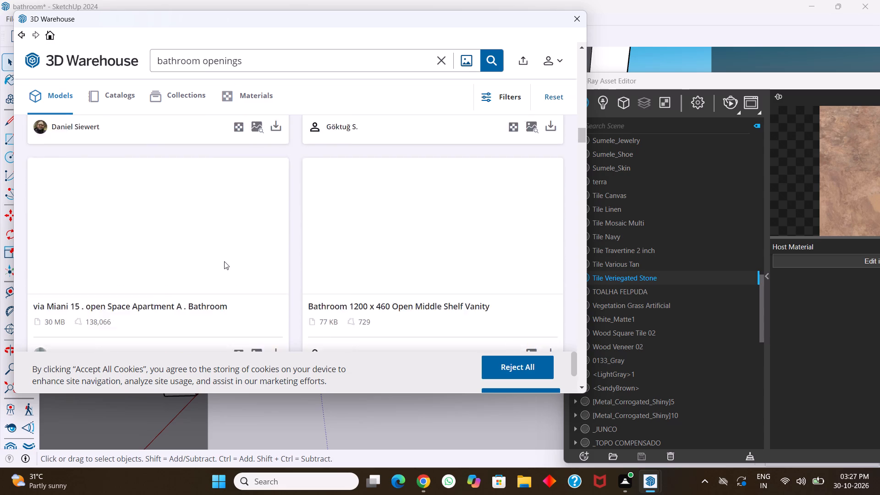
scroll(224, 261, up, 20)
scroll(224, 261, up, 12)
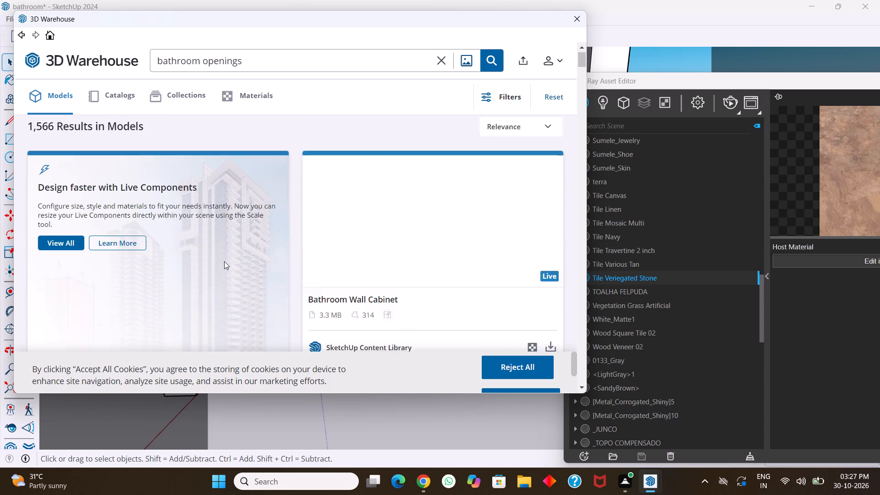
scroll(224, 261, up, 3)
scroll(224, 261, down, 6)
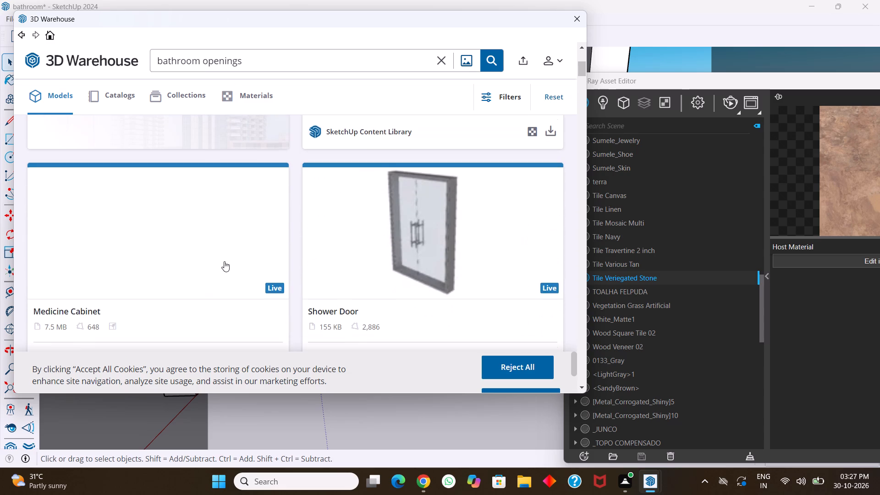
scroll(224, 261, down, 3)
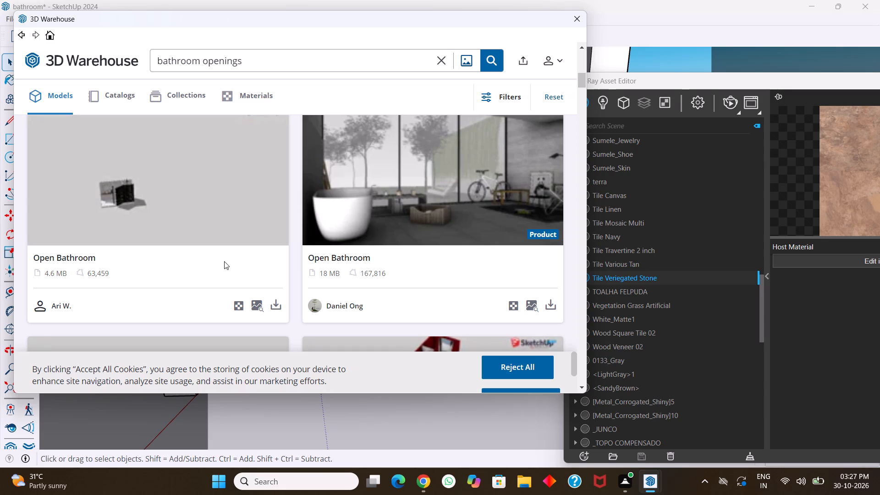
scroll(224, 261, down, 5)
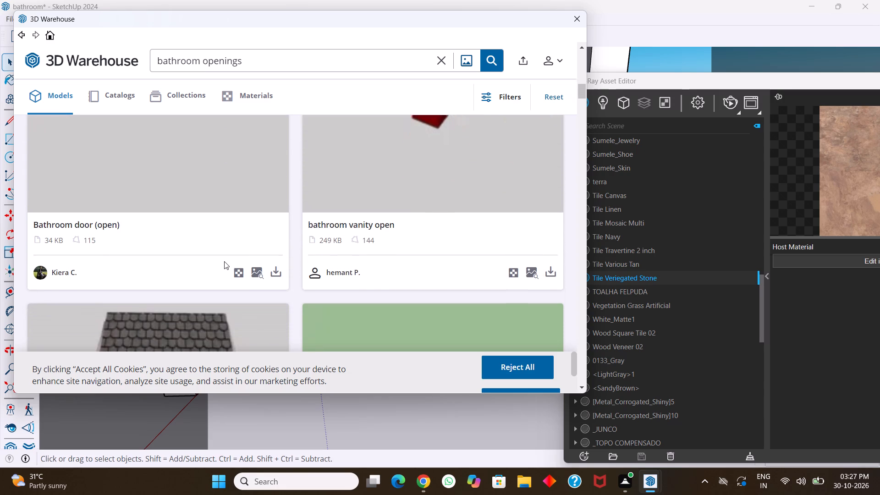
scroll(224, 261, down, 7)
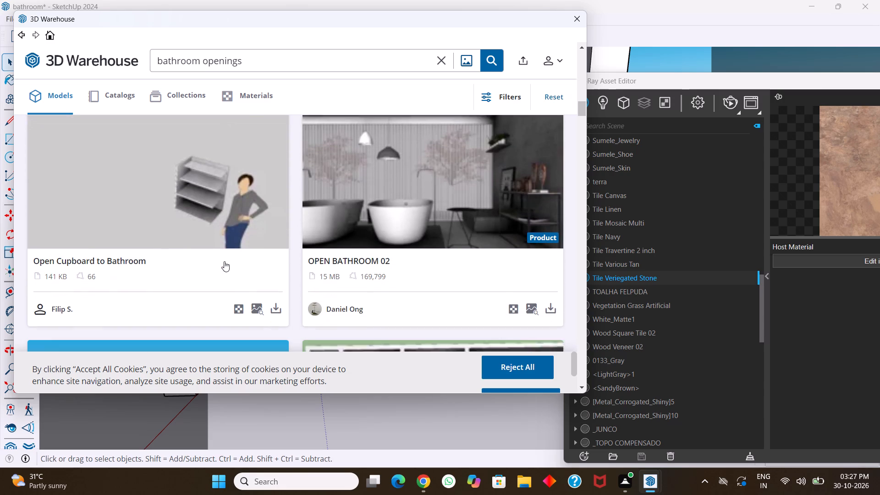
scroll(224, 261, down, 3)
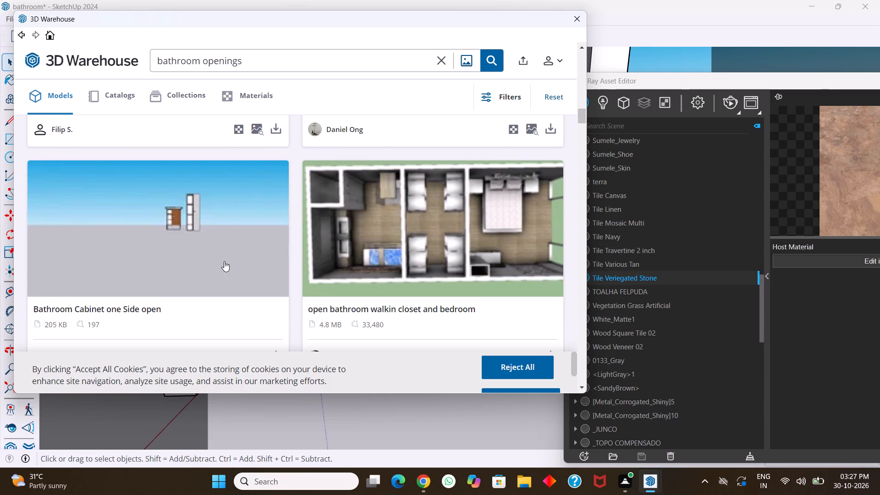
scroll(224, 261, down, 4)
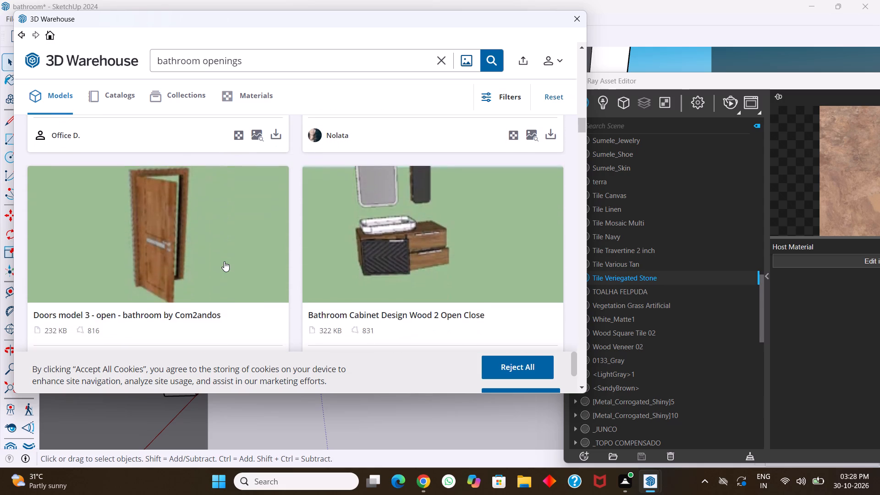
scroll(396, 261, down, 3)
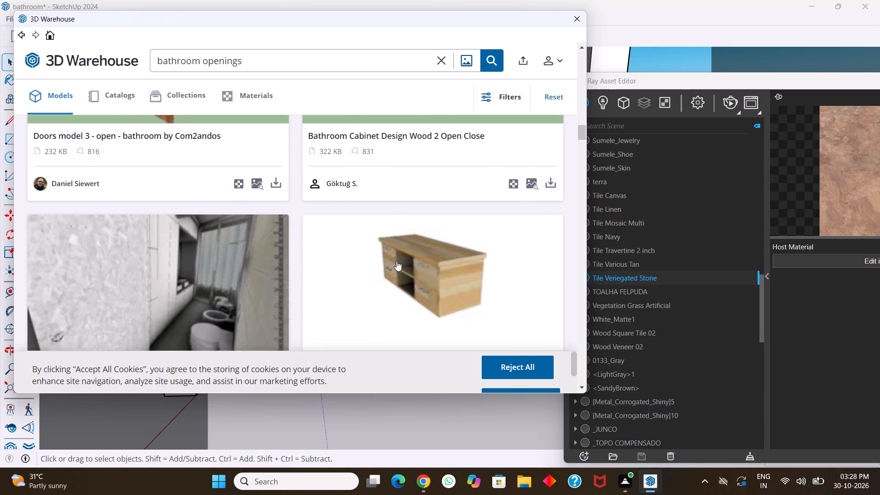
scroll(396, 261, down, 1)
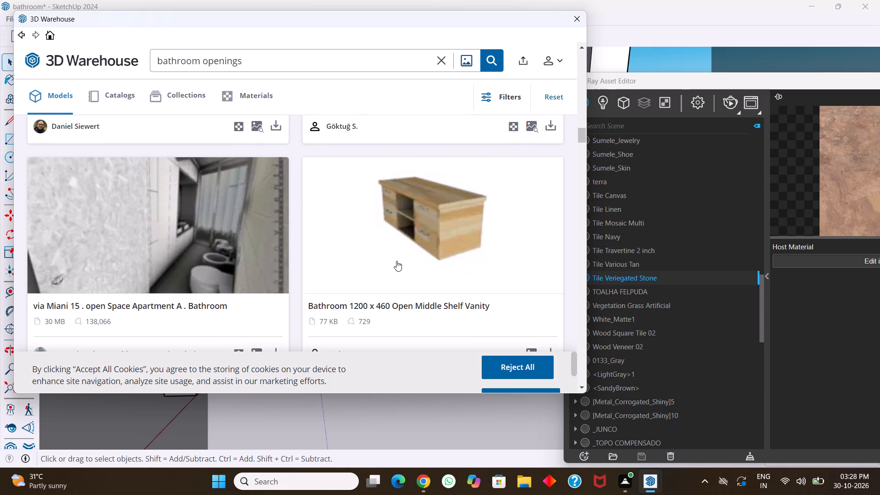
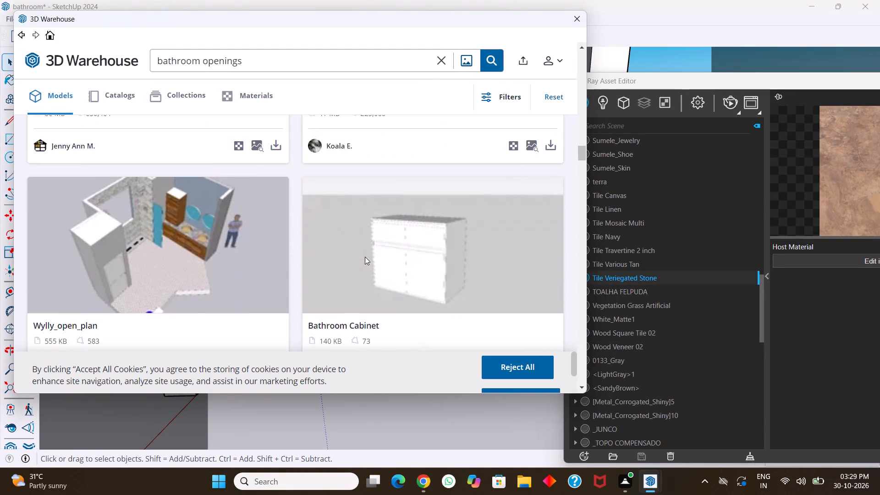
Look through the remaining "bathroom openings" results for a model that suits the bathroom.
scroll(365, 257, down, 2)
scroll(357, 257, up, 2)
scroll(349, 254, down, 9)
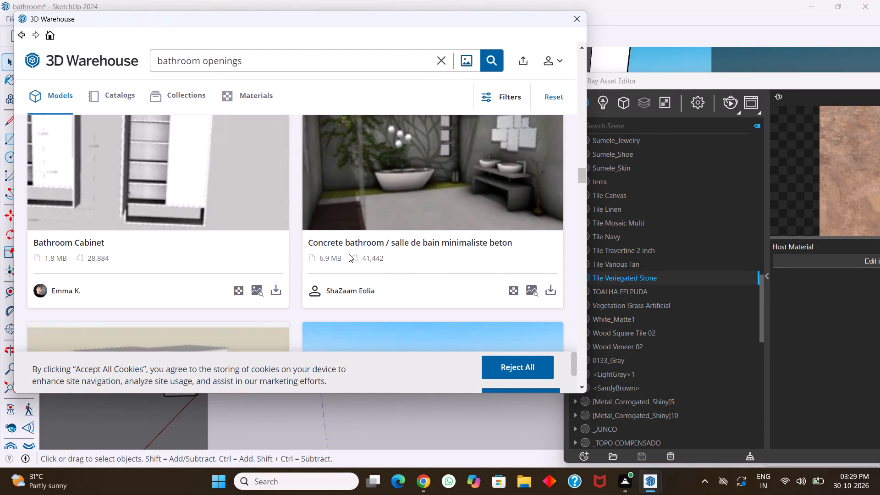
scroll(349, 254, down, 7)
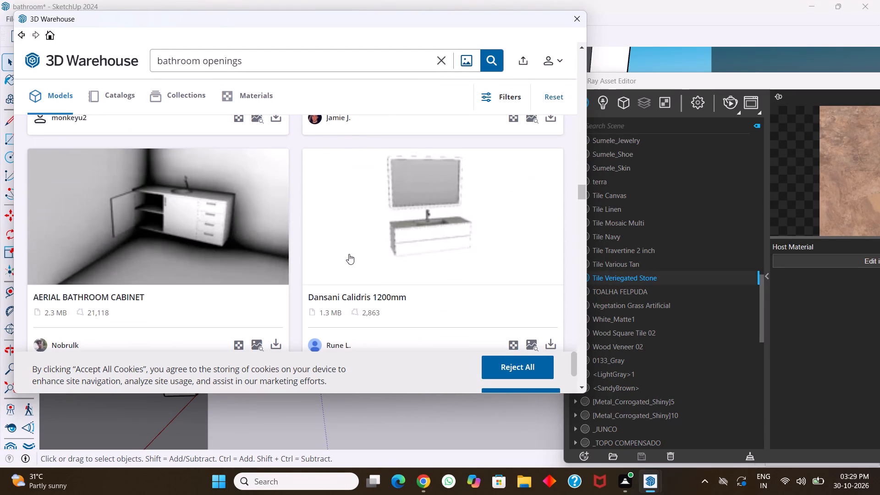
scroll(349, 254, down, 4)
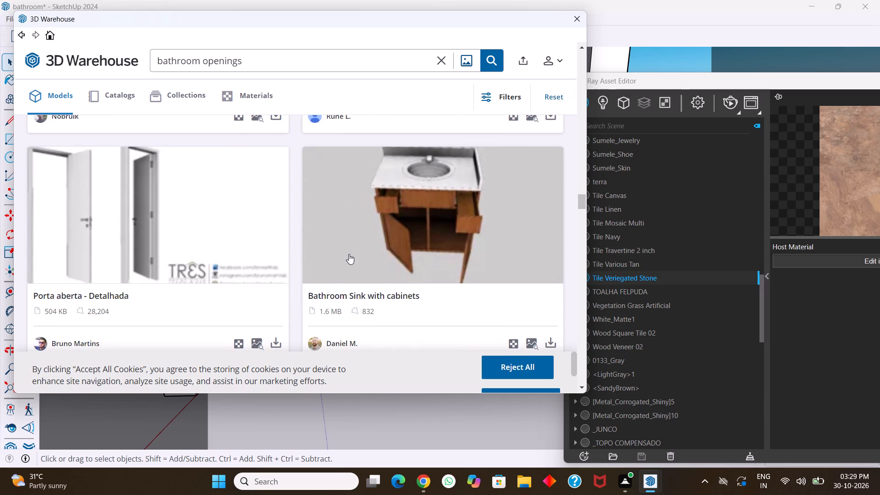
scroll(349, 254, down, 3)
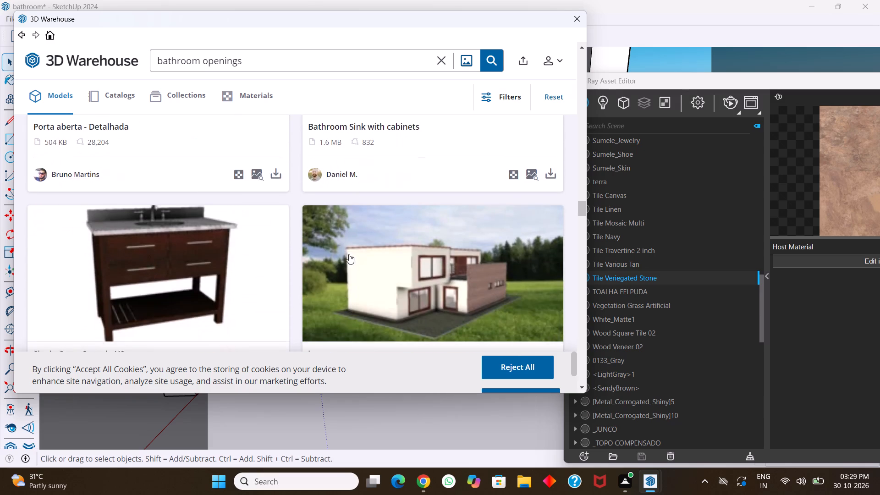
scroll(349, 254, down, 8)
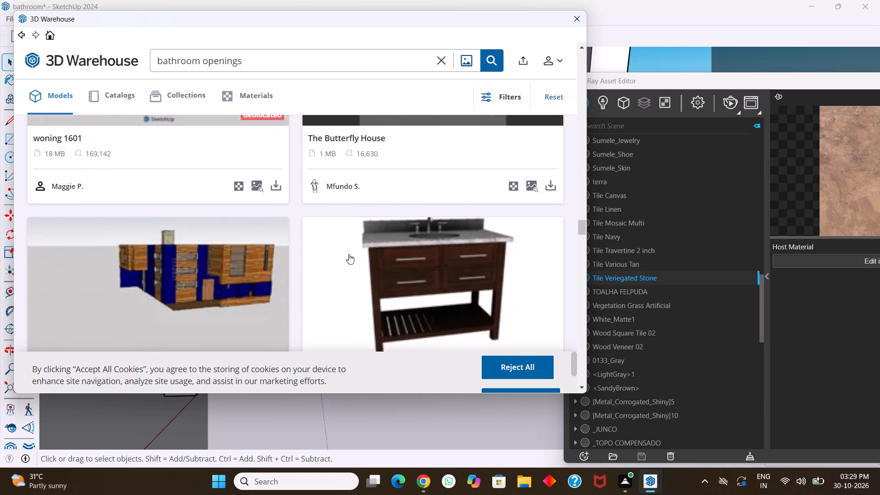
scroll(349, 254, down, 9)
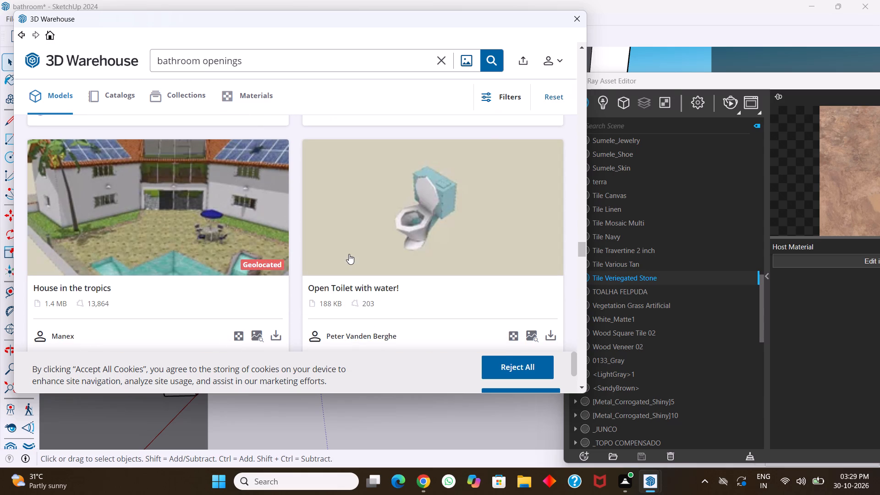
scroll(361, 259, down, 5)
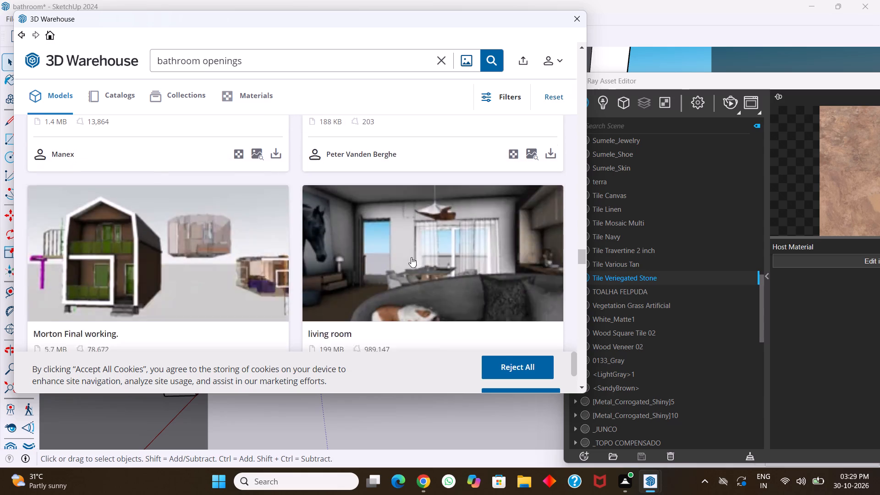
scroll(411, 257, down, 9)
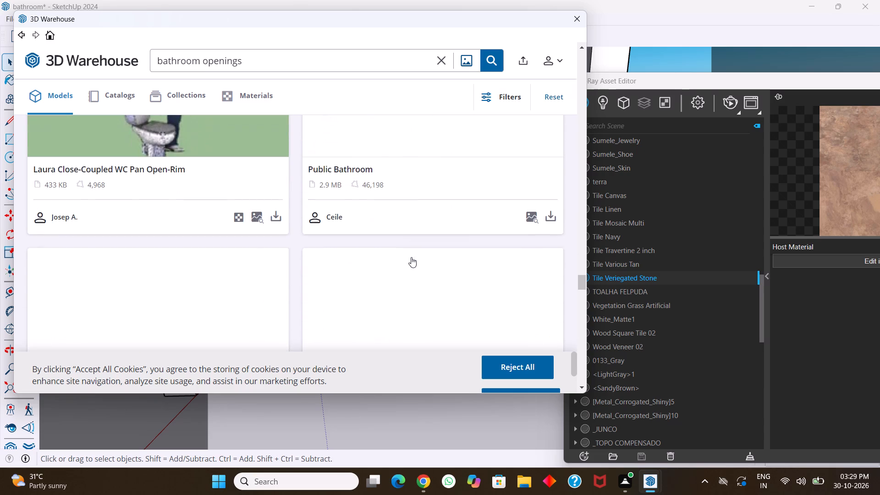
scroll(411, 257, down, 6)
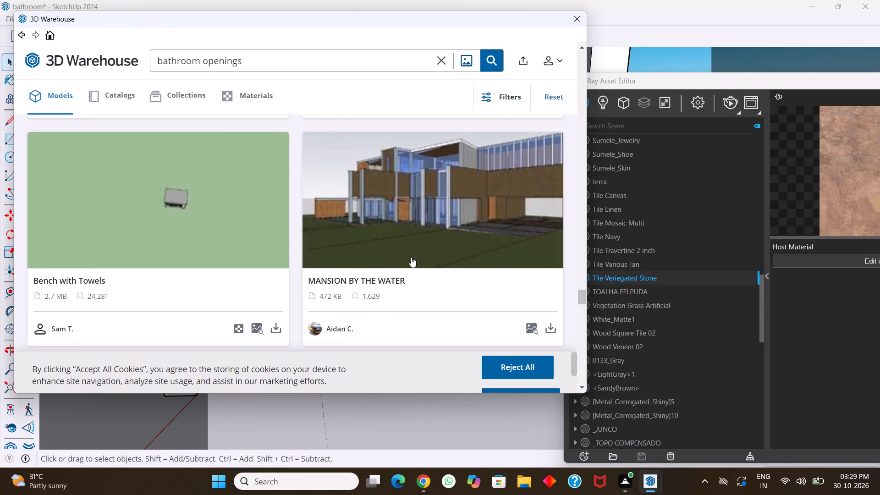
scroll(411, 257, down, 6)
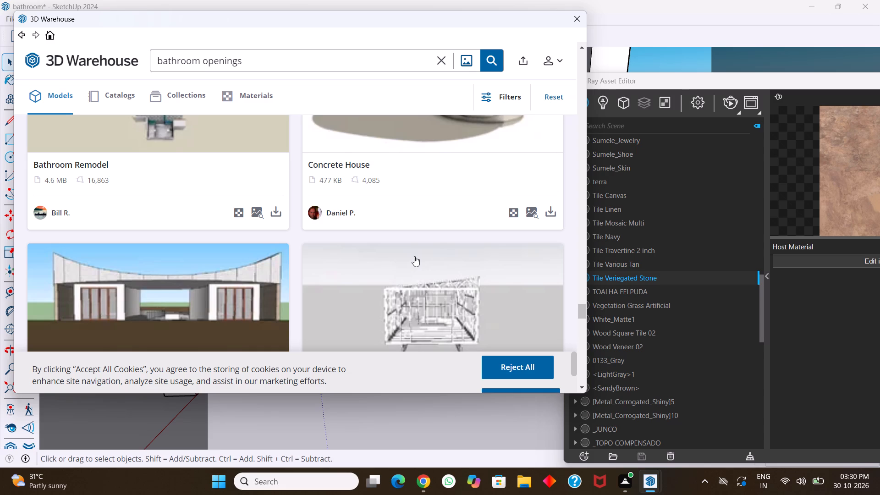
scroll(414, 256, down, 6)
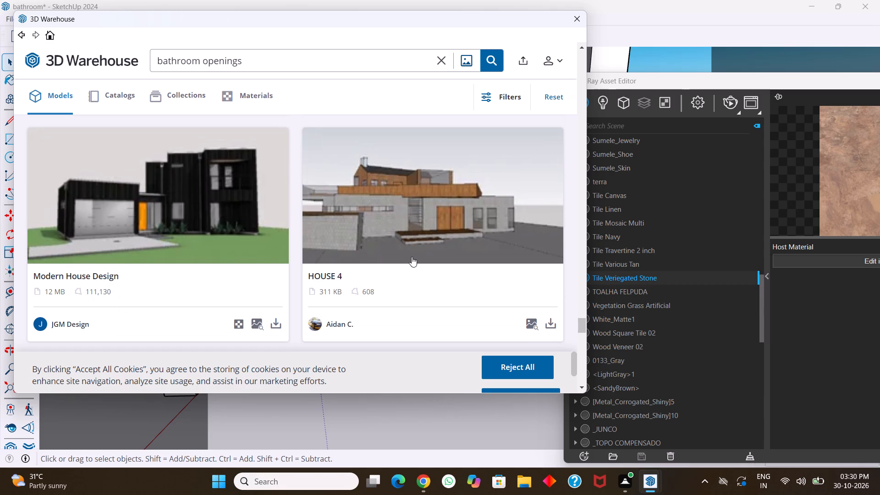
scroll(412, 257, down, 9)
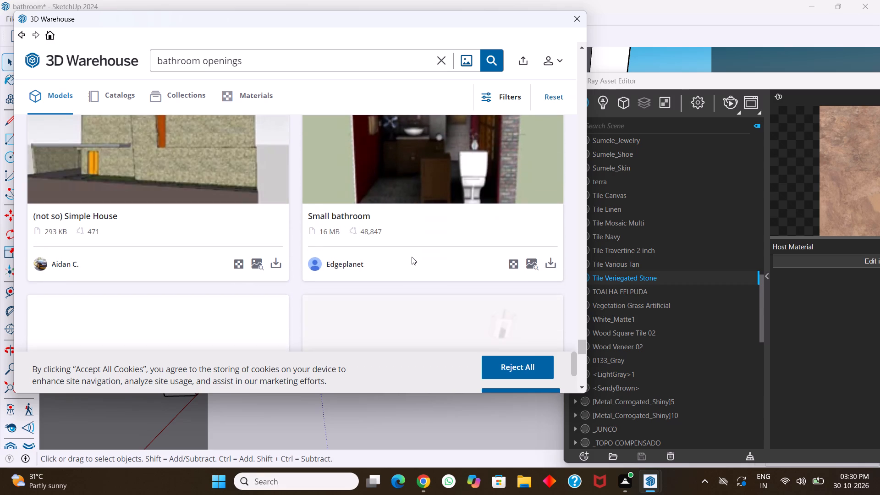
scroll(412, 257, up, 2)
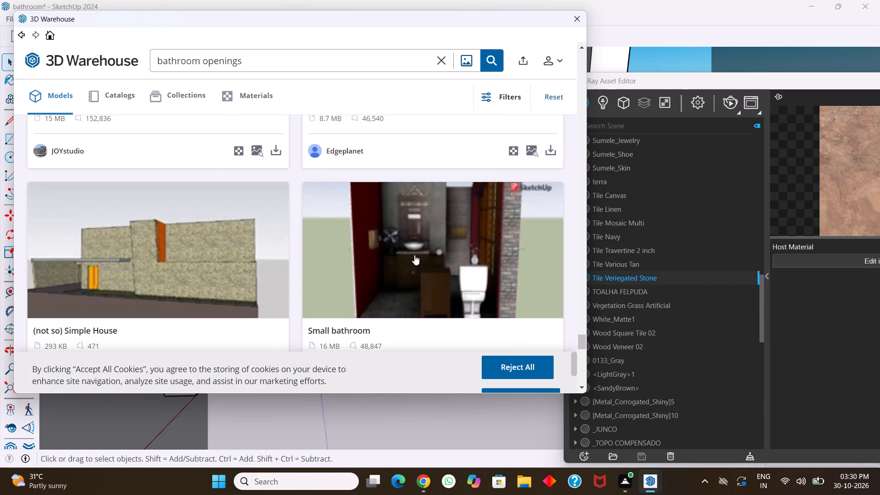
scroll(414, 255, down, 5)
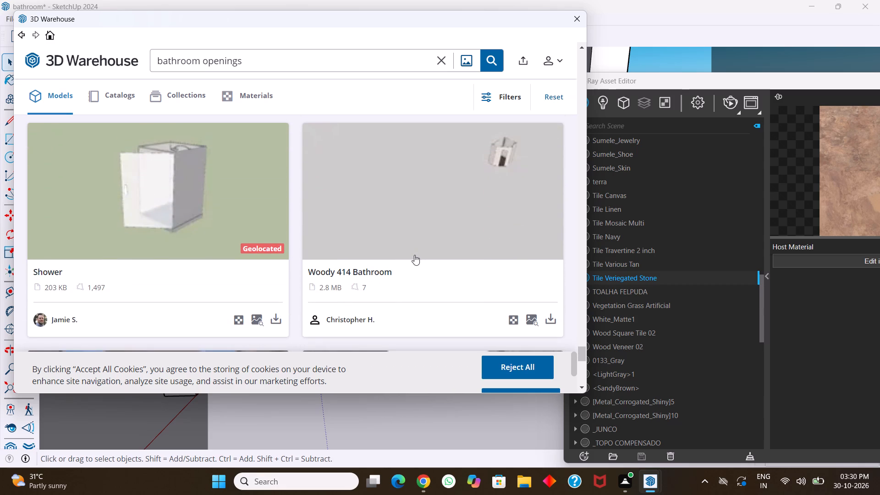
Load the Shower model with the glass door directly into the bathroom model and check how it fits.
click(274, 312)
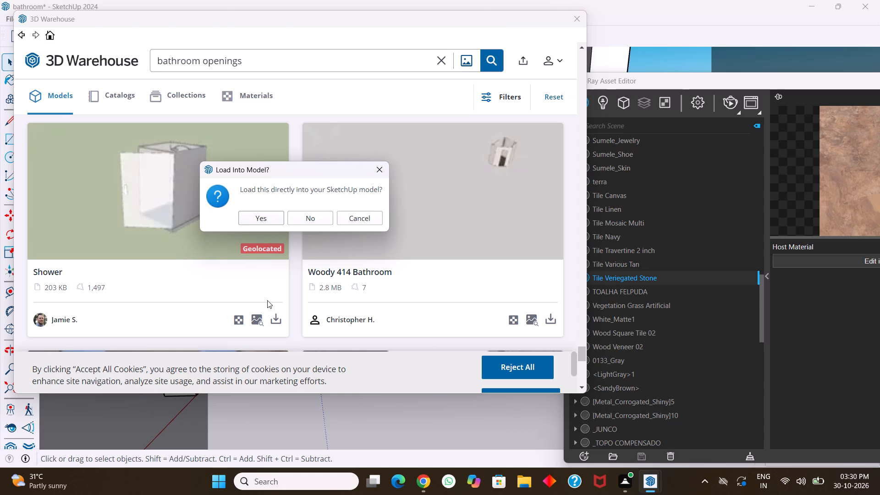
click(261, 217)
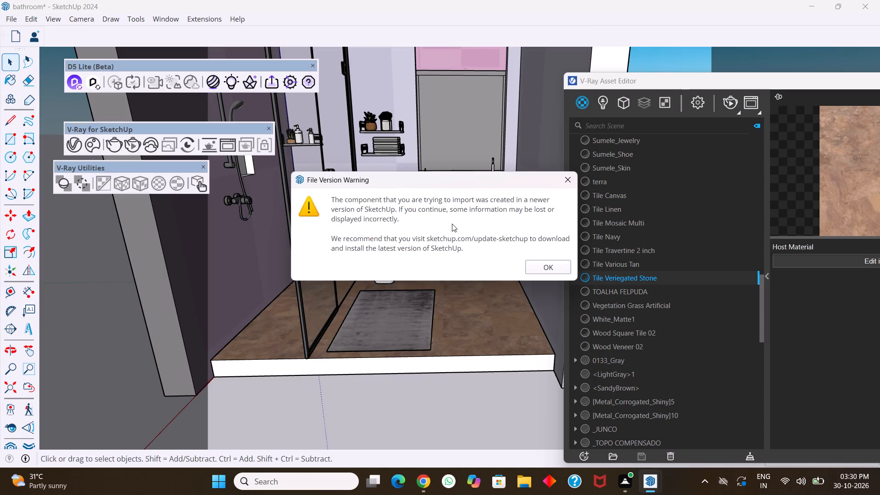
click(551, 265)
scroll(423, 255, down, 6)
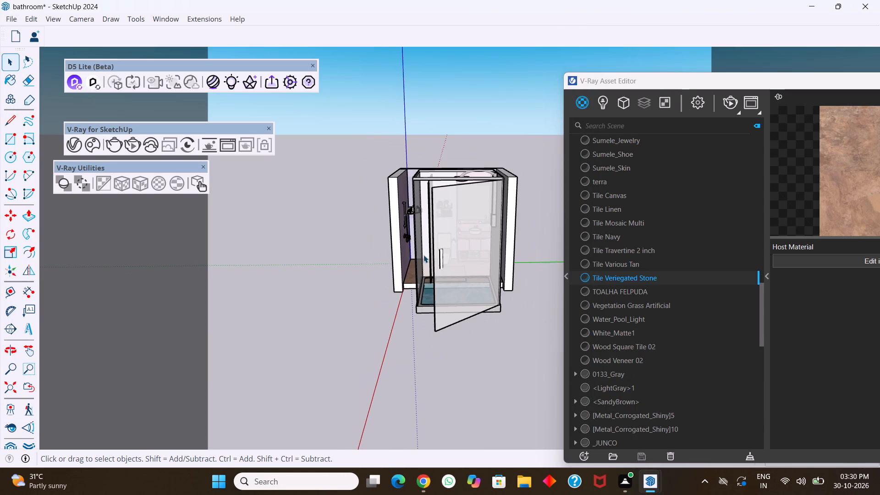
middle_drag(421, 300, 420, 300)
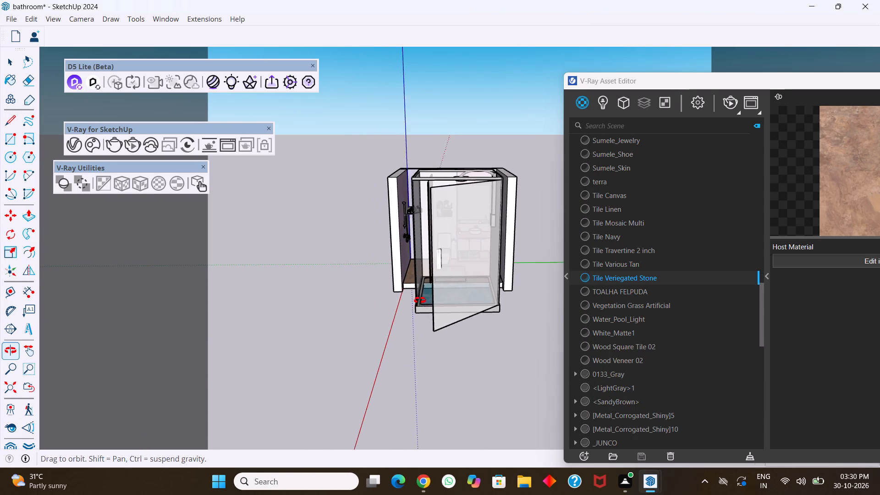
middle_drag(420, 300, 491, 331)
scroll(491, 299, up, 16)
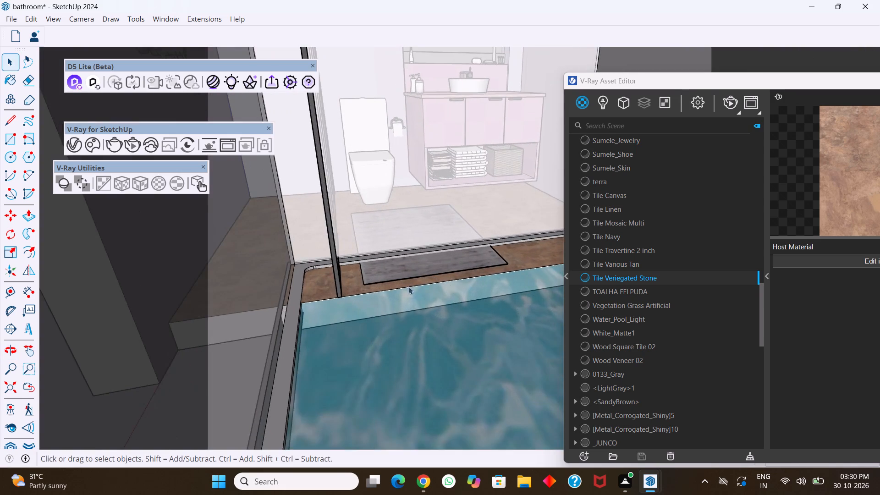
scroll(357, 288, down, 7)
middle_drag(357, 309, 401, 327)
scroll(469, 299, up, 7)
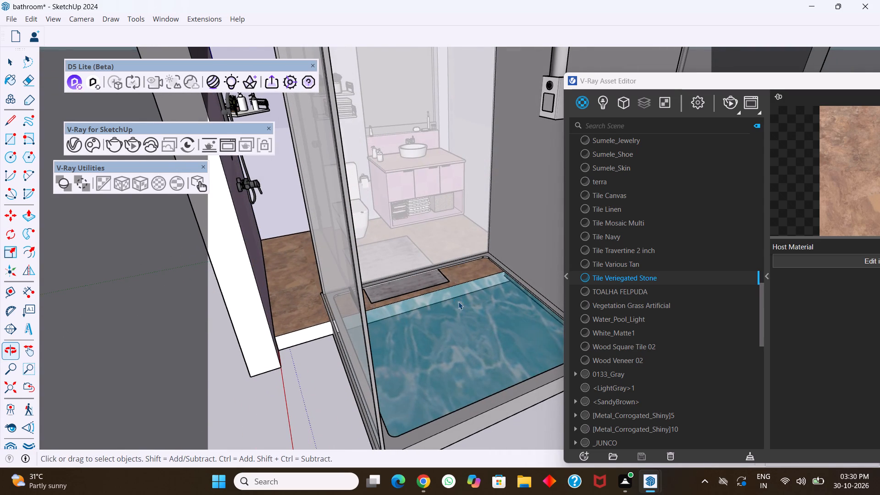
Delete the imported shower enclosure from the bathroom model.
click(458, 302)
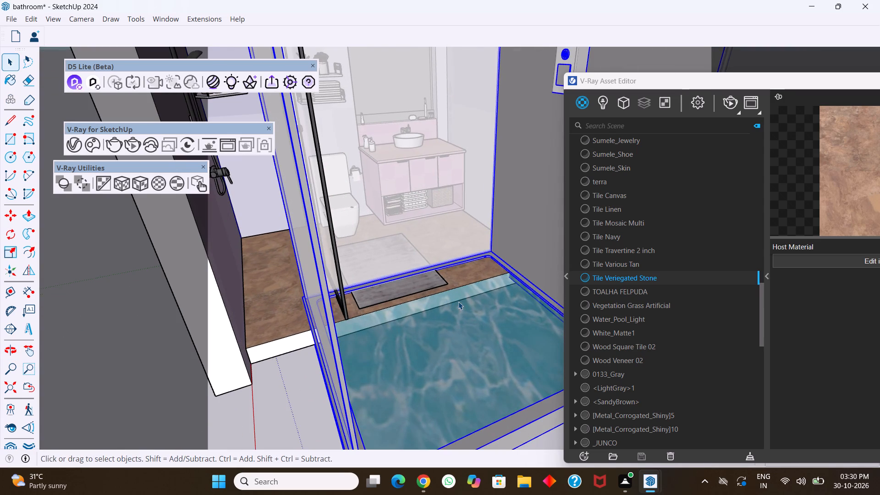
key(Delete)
Start an interactive V-Ray render of the open-fronted bathroom and reposition the frame buffer so the render can be seen.
middle_drag(318, 267, 263, 272)
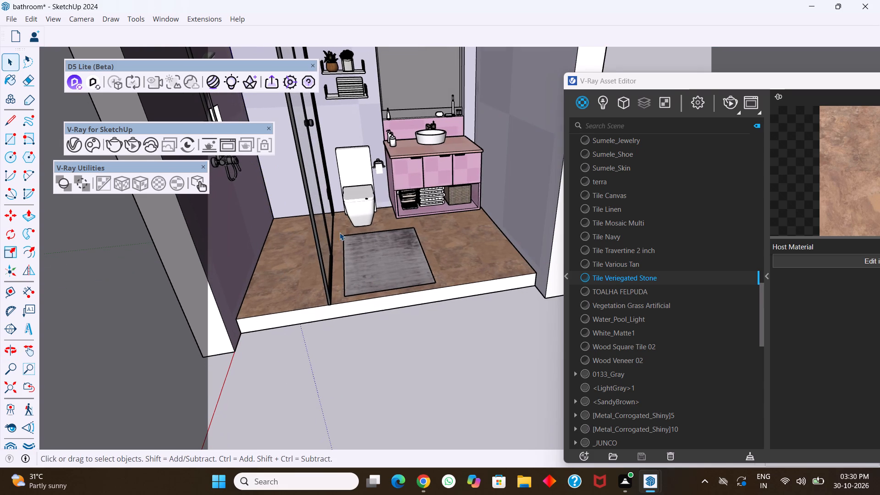
scroll(428, 137, up, 3)
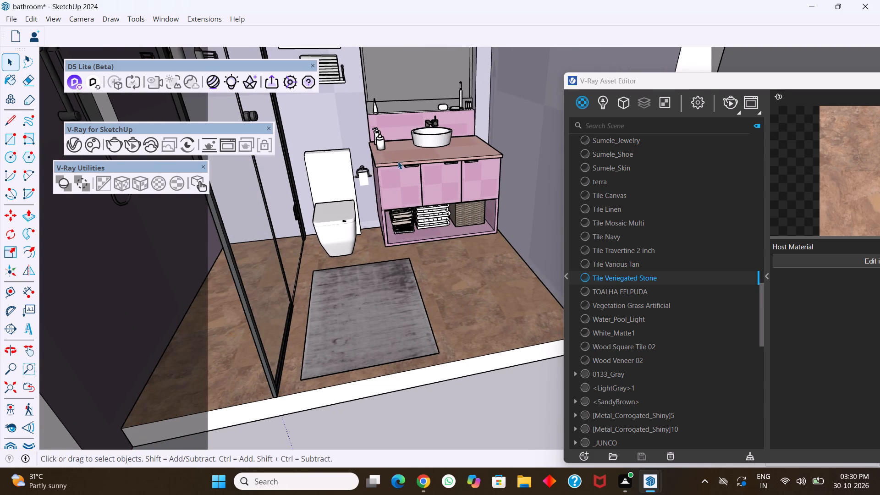
scroll(355, 180, down, 7)
middle_drag(342, 176, 339, 167)
middle_drag(354, 194, 353, 184)
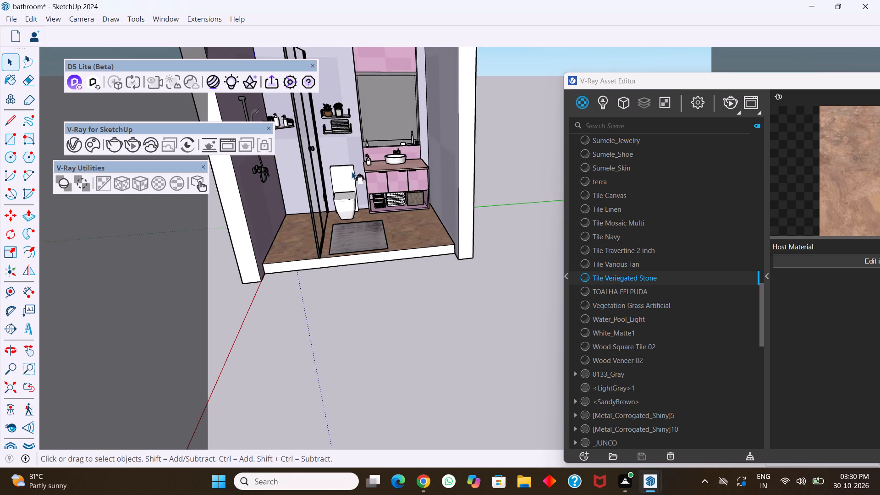
scroll(352, 171, down, 1)
middle_click(362, 188)
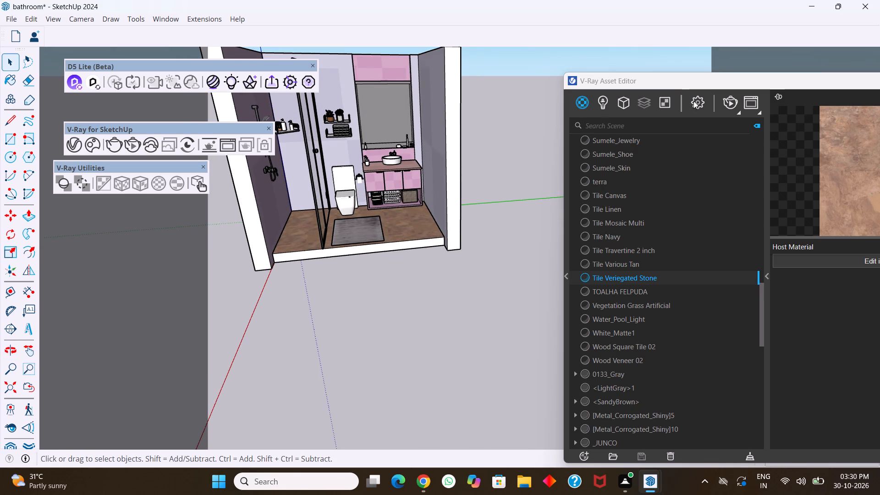
click(733, 103)
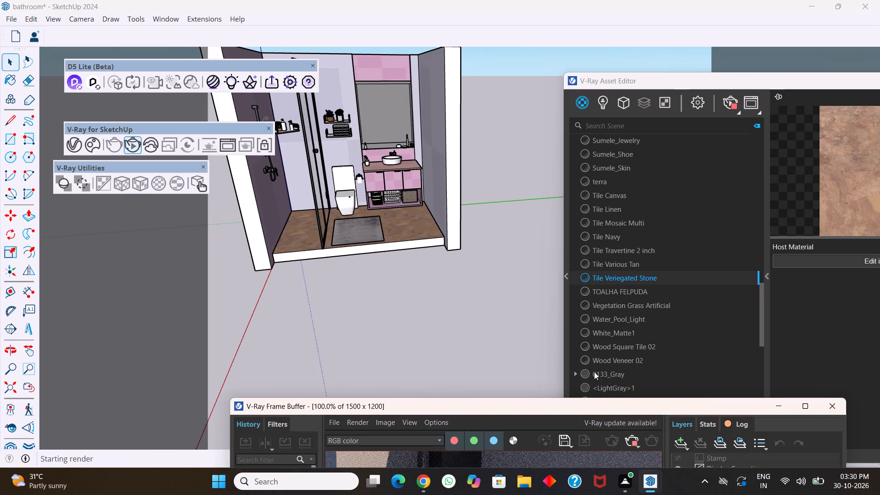
drag(594, 406, 573, 88)
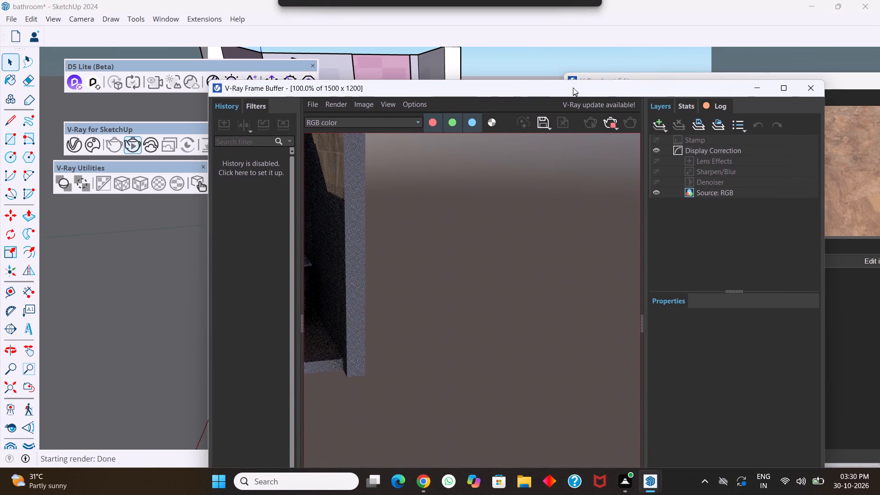
drag(573, 88, 574, 85)
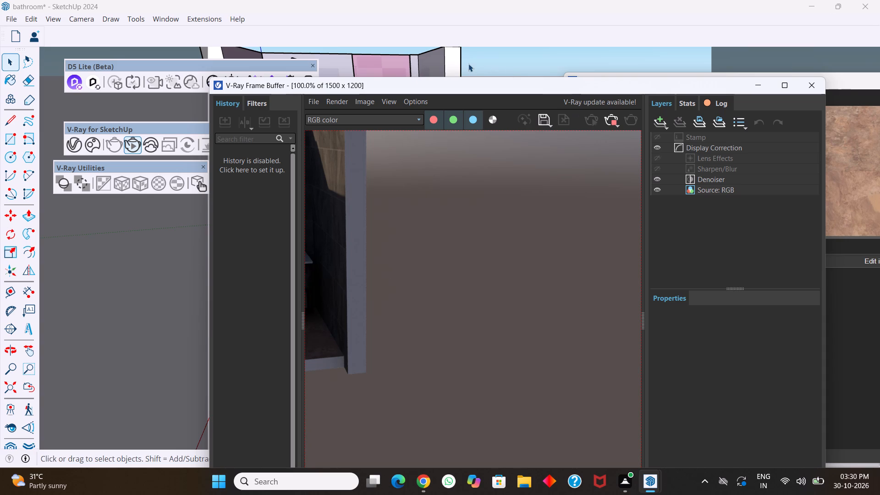
Frame the whole bathroom from its open front in the interactive render and examine its lighting and materials.
scroll(468, 64, down, 17)
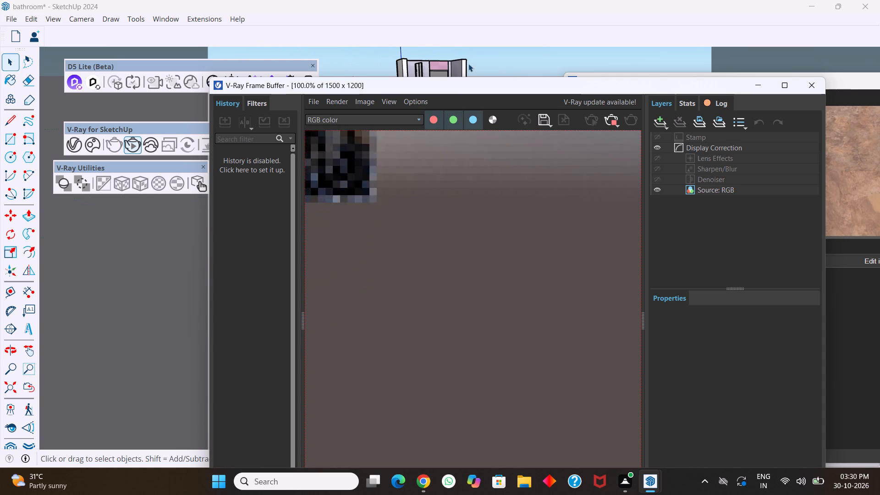
scroll(398, 57, up, 16)
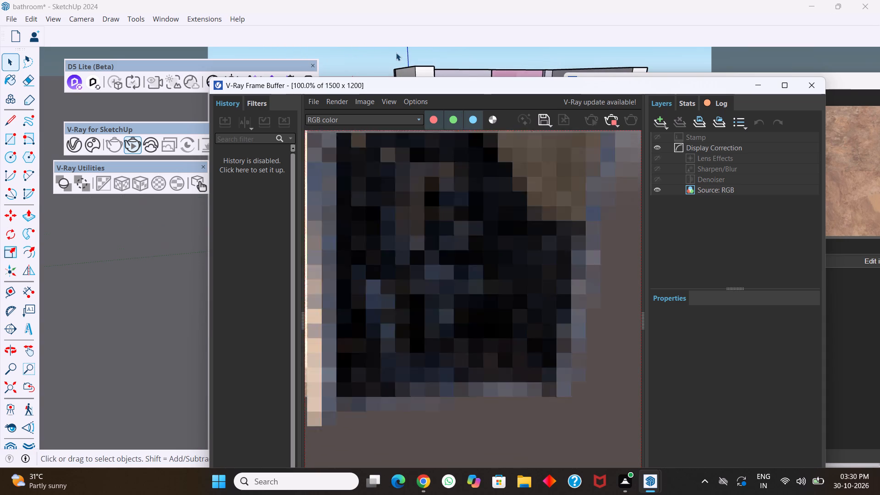
middle_drag(446, 57, 398, 66)
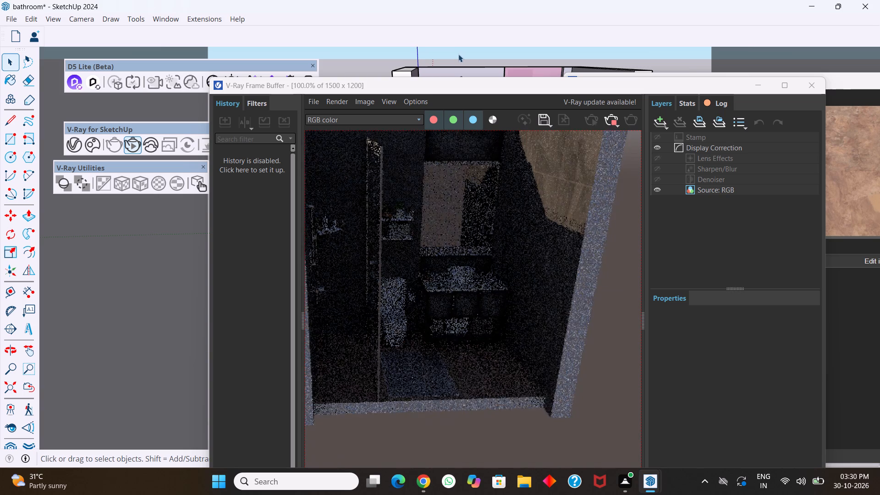
shift+middle_drag(464, 53, 466, 71)
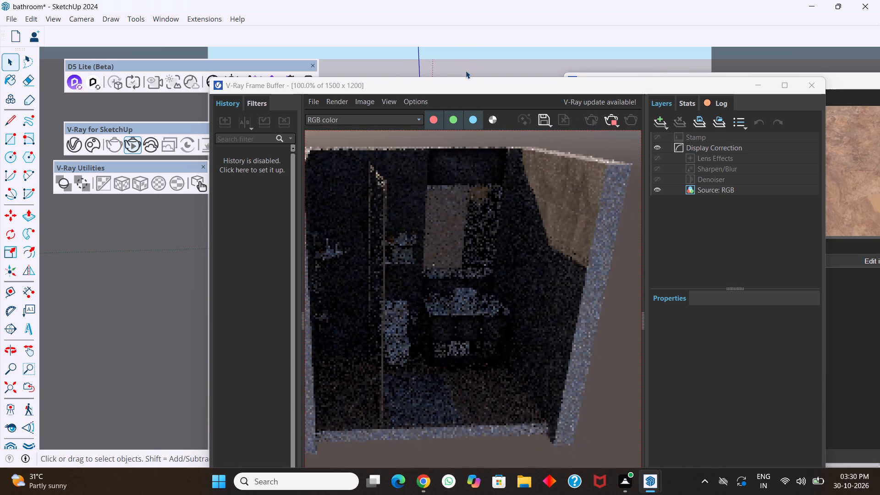
shift+middle_drag(474, 68, 510, 66)
shift+middle_drag(510, 66, 500, 66)
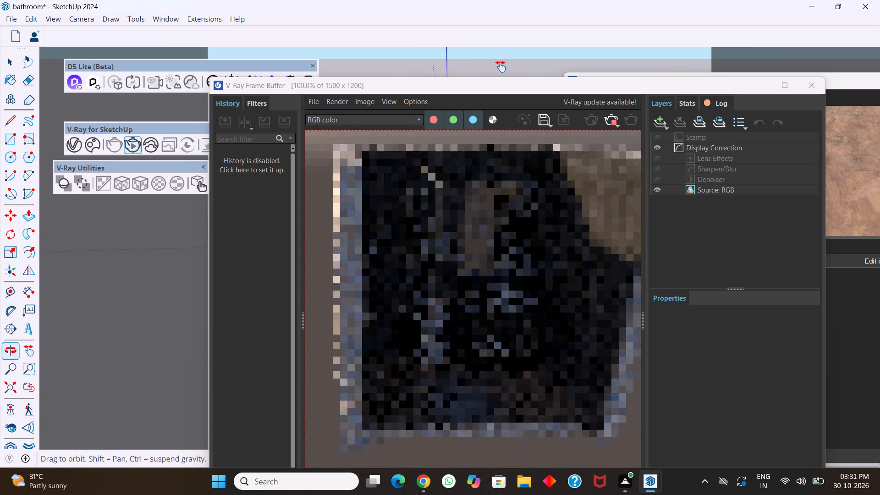
shift+middle_drag(500, 66, 499, 67)
middle_drag(499, 67, 490, 68)
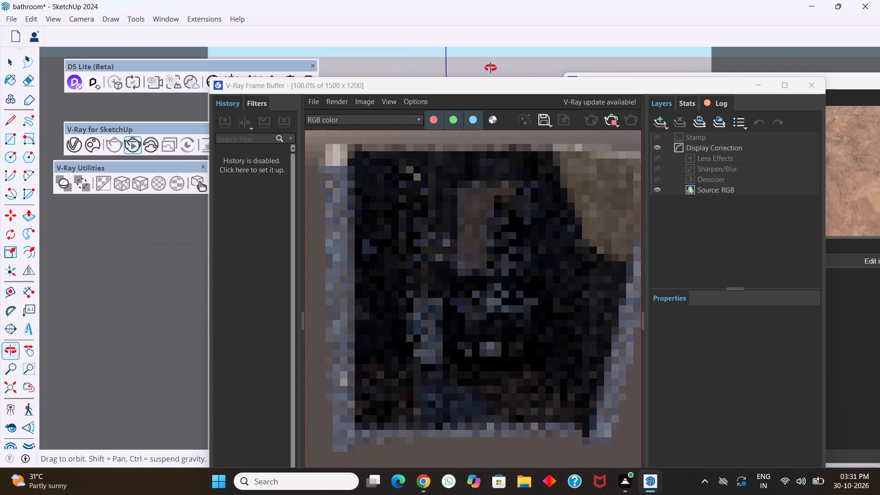
middle_drag(490, 68, 486, 69)
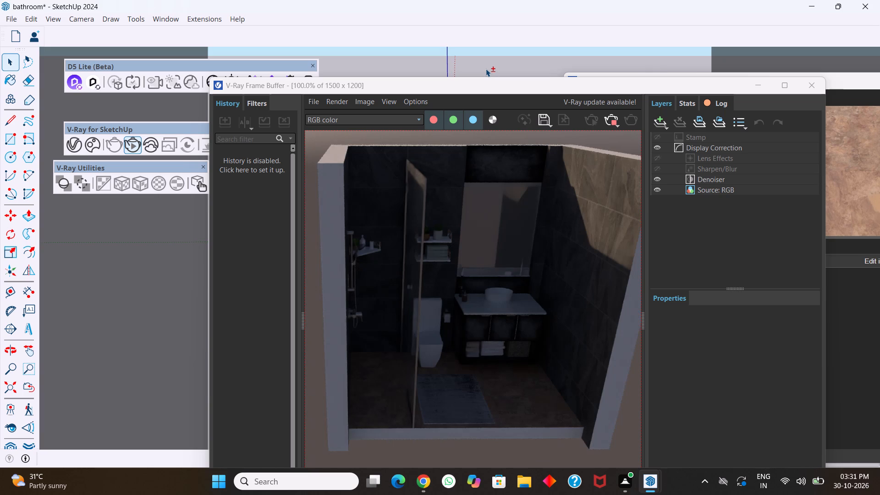
Examine the bathroom's dark walls, fixtures and lighting from a closer front angle in the interactive render.
middle_drag(486, 69, 478, 70)
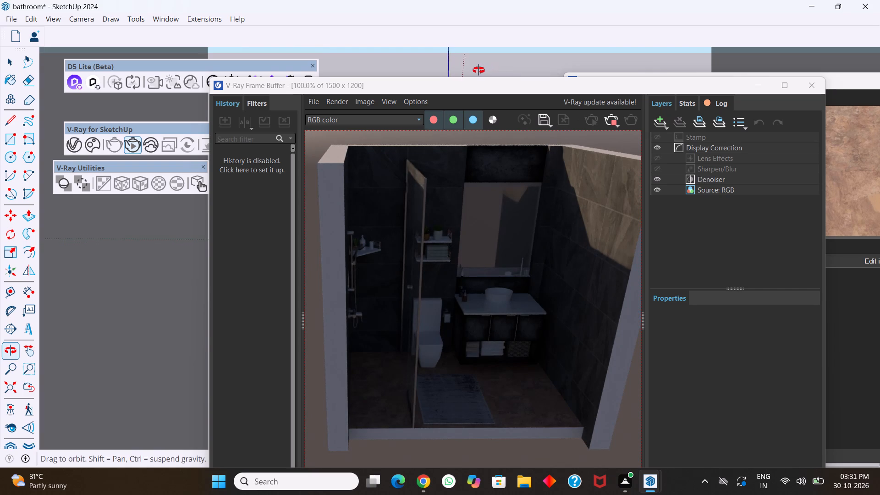
middle_drag(478, 70, 469, 71)
scroll(469, 71, up, 1)
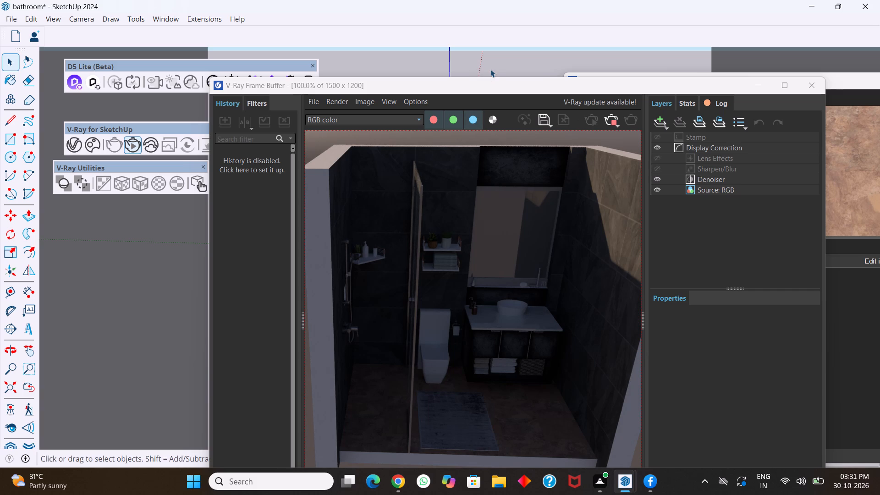
middle_drag(492, 66, 459, 60)
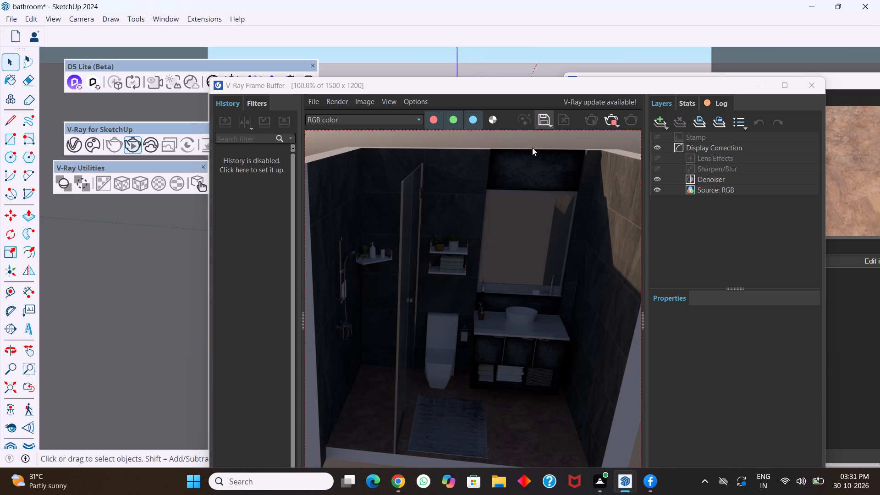
scroll(536, 180, up, 1)
scroll(538, 269, down, 4)
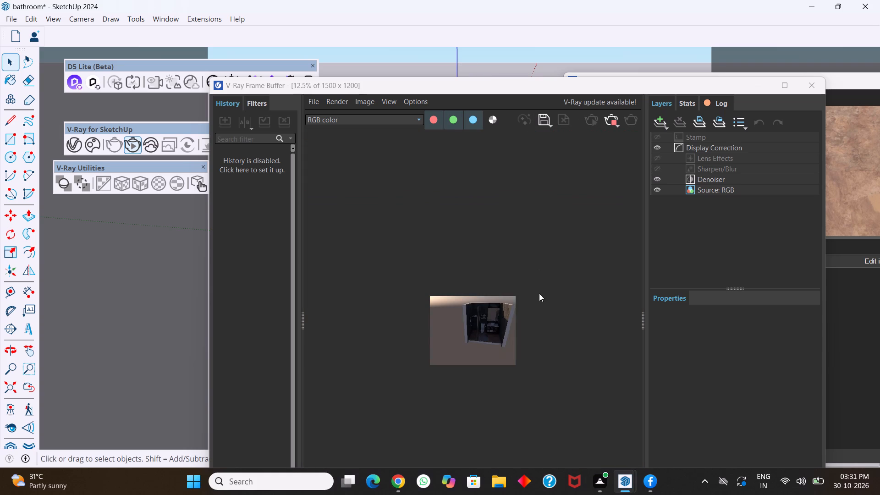
scroll(500, 328, up, 4)
scroll(483, 320, down, 3)
middle_click(489, 322)
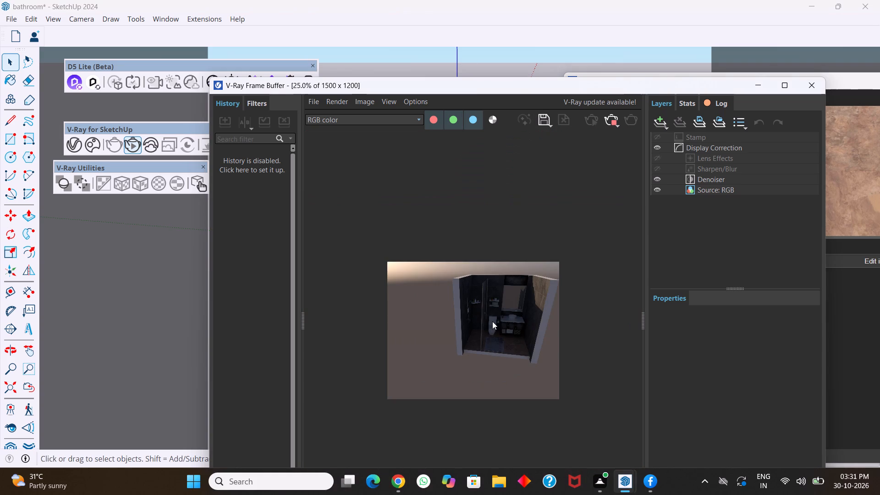
Move the frame buffer clear of the model, view the bathroom from a side angle and stop the interactive render.
drag(527, 82, 608, 248)
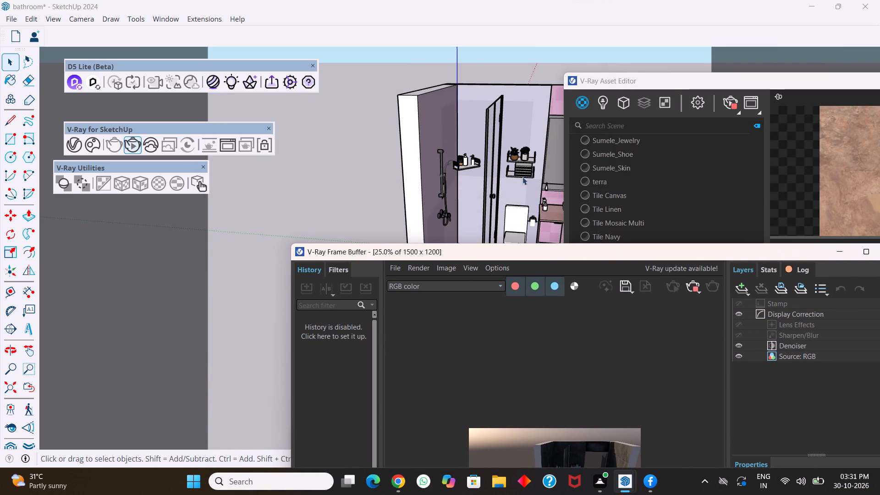
scroll(467, 171, down, 2)
middle_drag(467, 171, 521, 204)
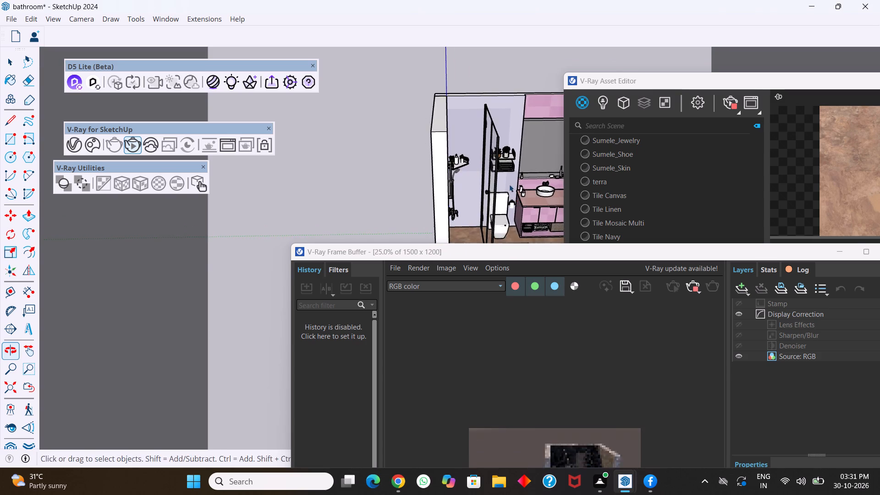
middle_drag(504, 179, 555, 187)
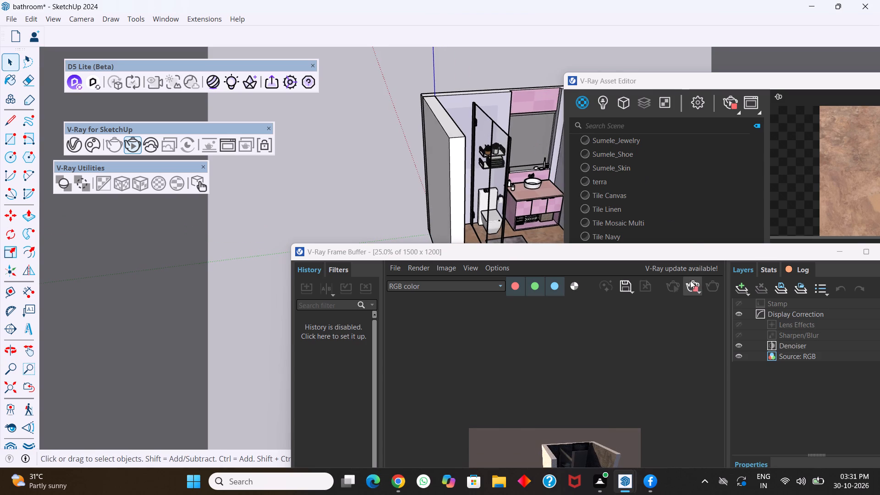
click(690, 280)
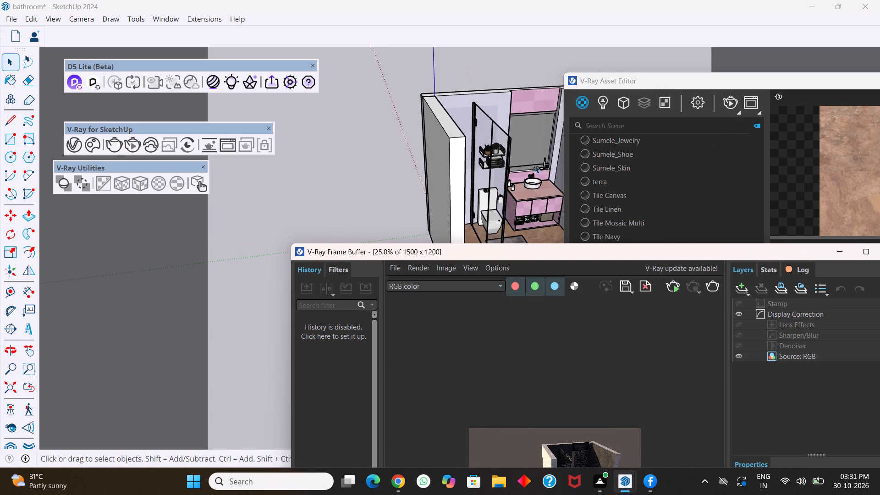
Open the wall group and paint the inner face of the side wall beside the vanity with the grey mirror material from Colors-Named.
scroll(519, 148, down, 2)
shift+middle_drag(504, 131, 388, 159)
middle_drag(437, 162, 475, 117)
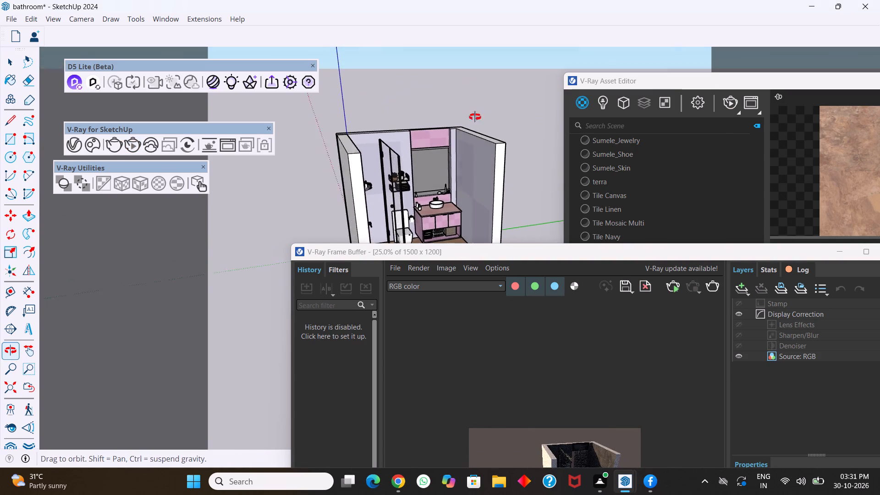
middle_drag(475, 117, 495, 115)
middle_drag(464, 171, 510, 167)
click(490, 175)
triple_click(485, 175)
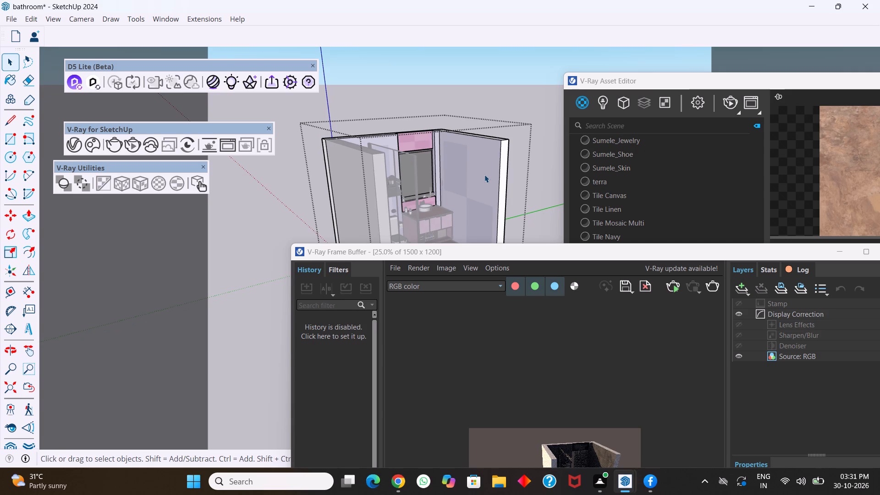
click(478, 172)
double_click(476, 170)
click(476, 170)
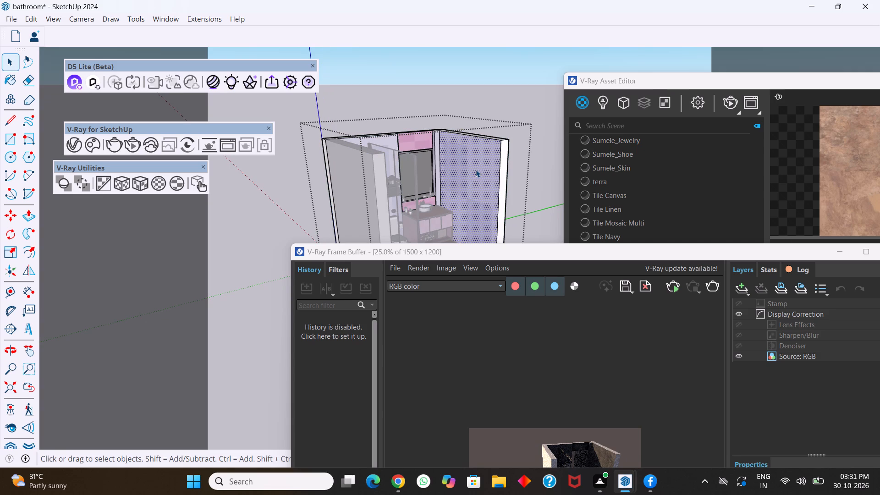
click(6, 79)
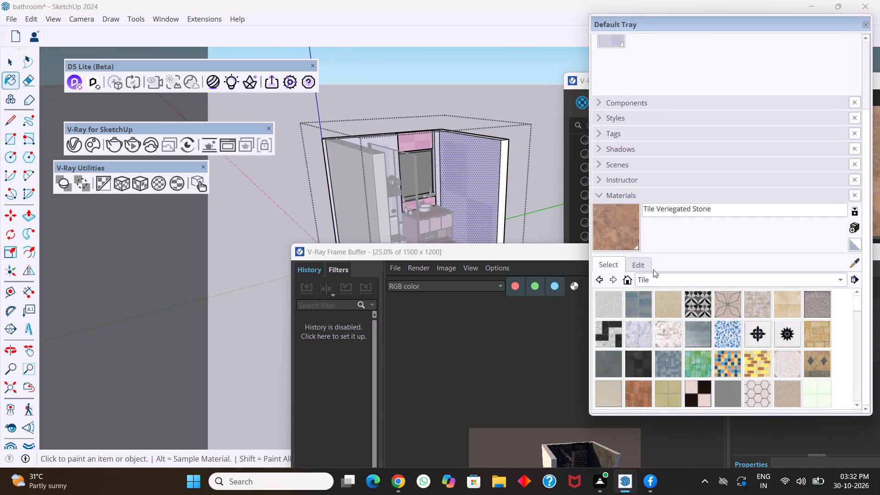
click(841, 277)
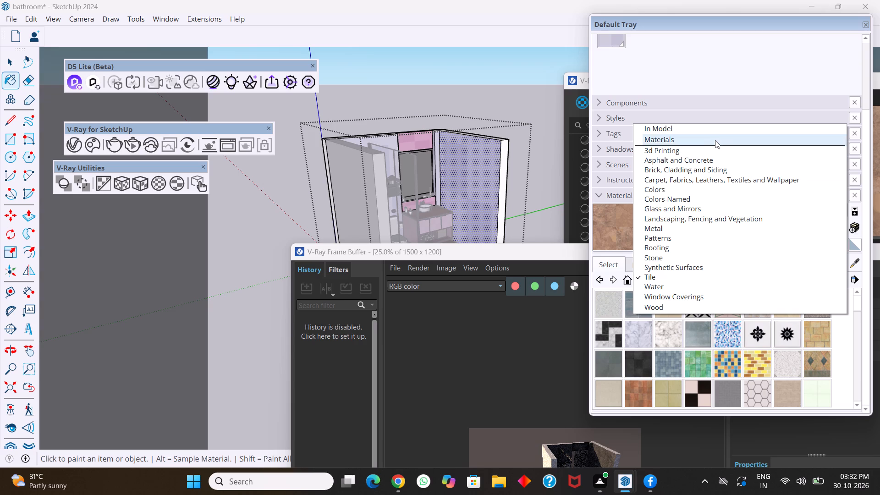
scroll(704, 218, down, 6)
scroll(704, 218, up, 5)
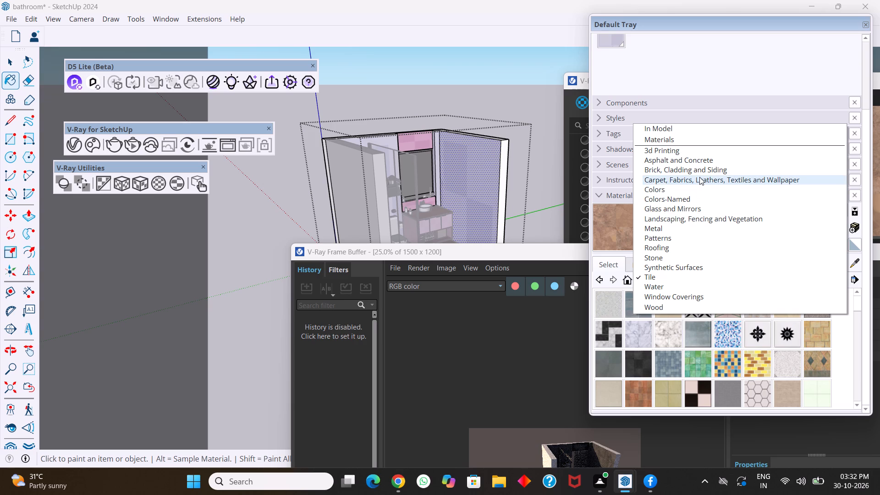
click(677, 198)
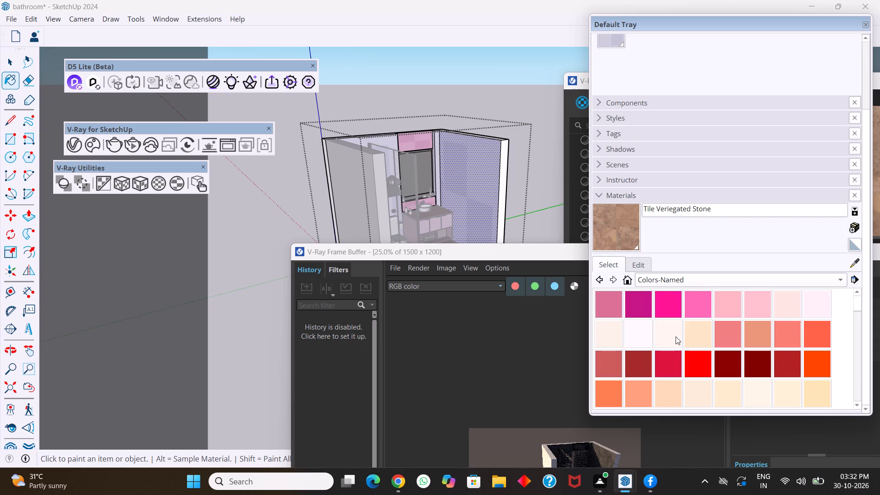
scroll(718, 340, down, 5)
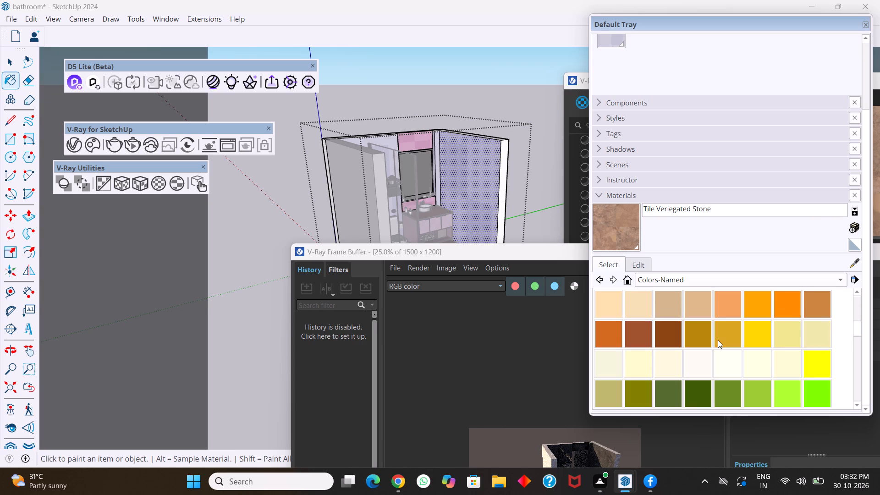
scroll(718, 340, down, 5)
scroll(770, 348, down, 4)
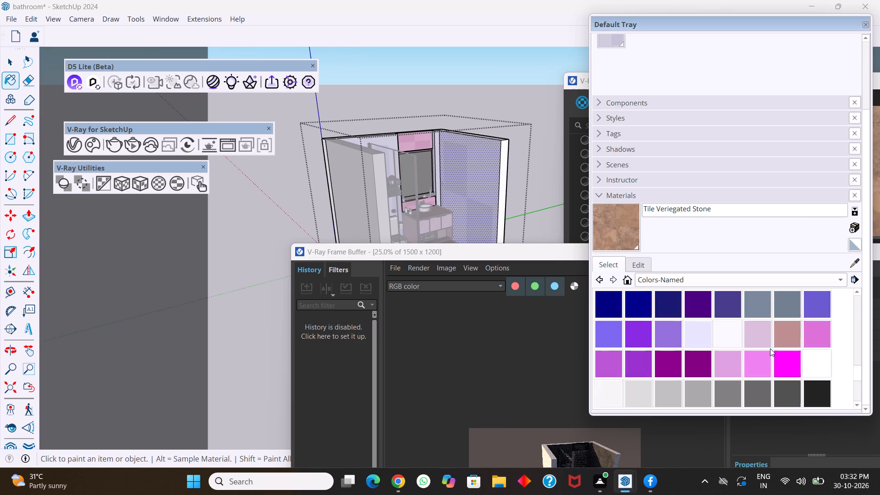
scroll(770, 348, down, 2)
click(731, 335)
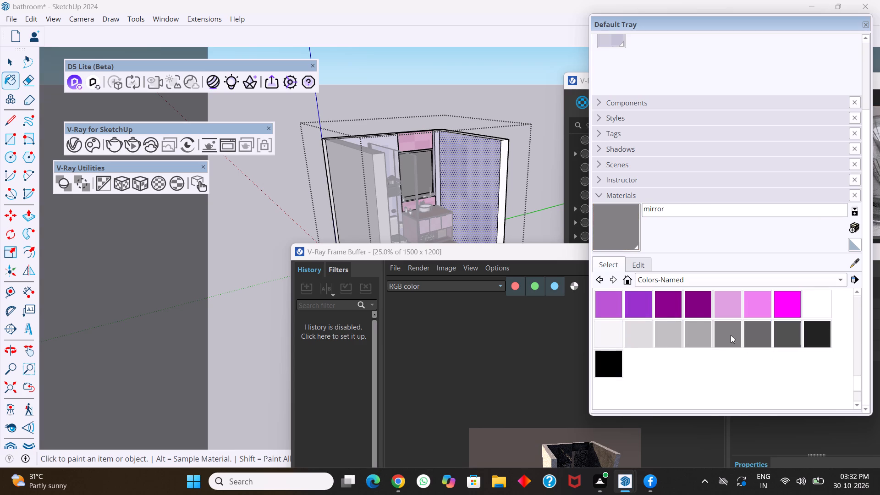
click(486, 191)
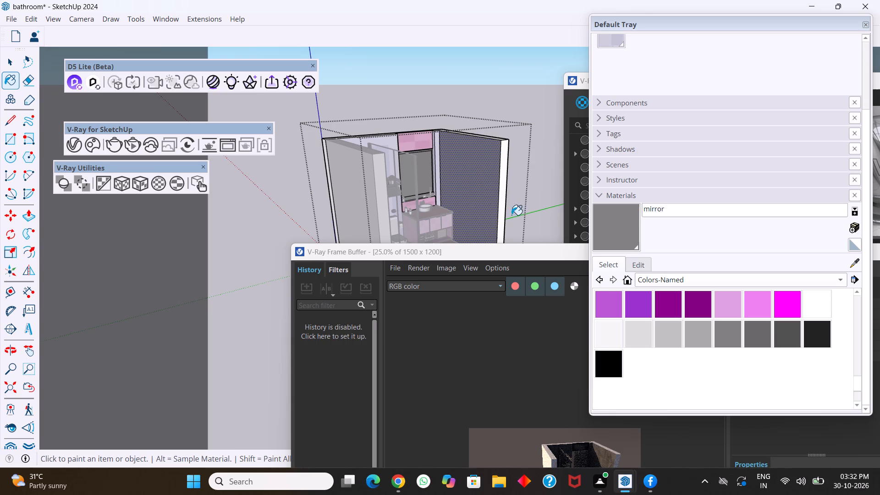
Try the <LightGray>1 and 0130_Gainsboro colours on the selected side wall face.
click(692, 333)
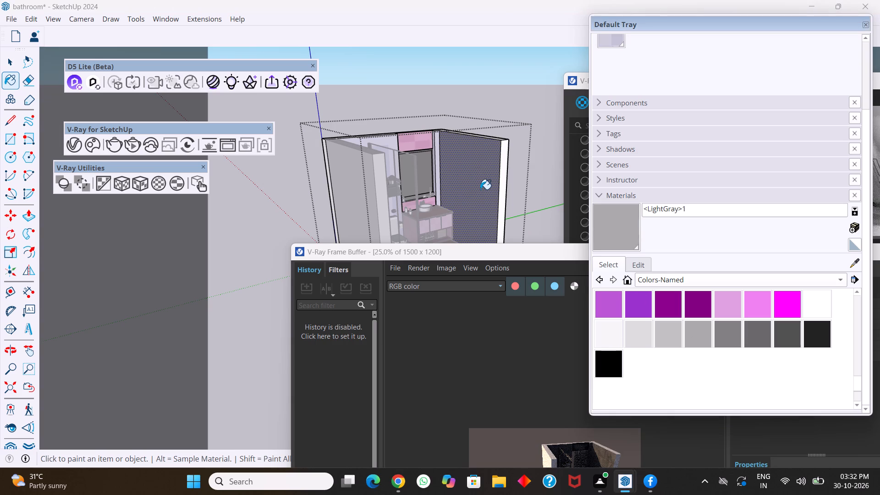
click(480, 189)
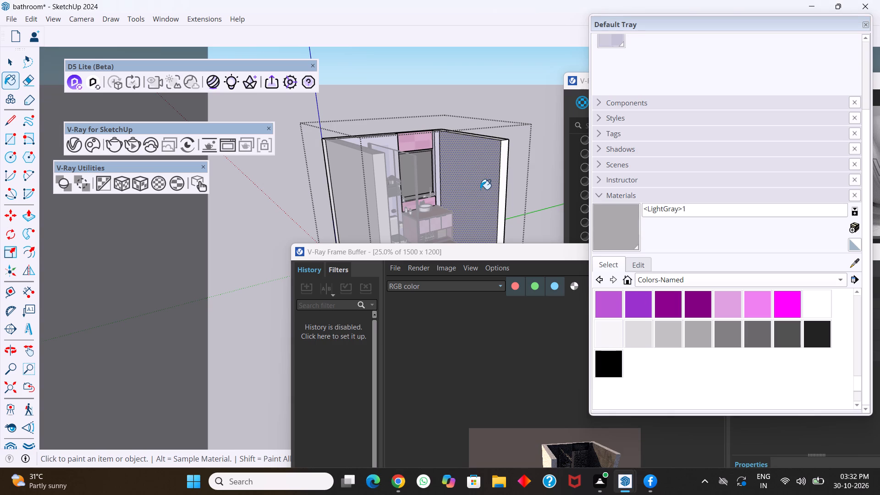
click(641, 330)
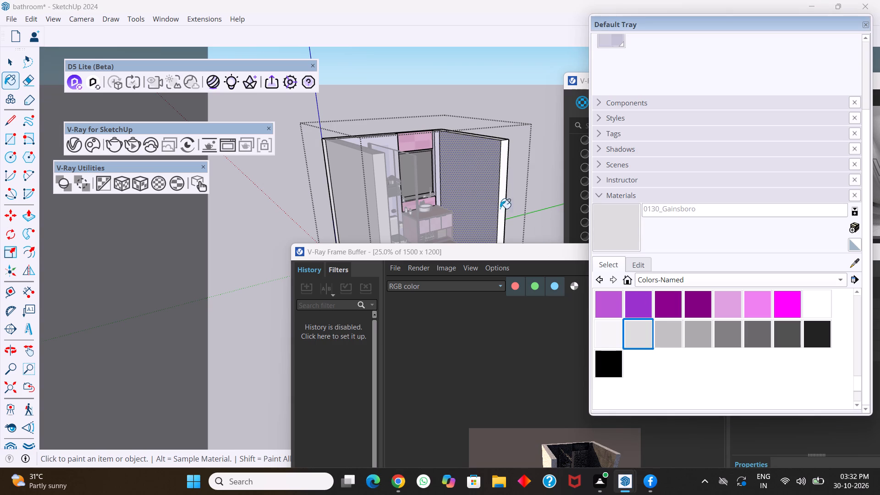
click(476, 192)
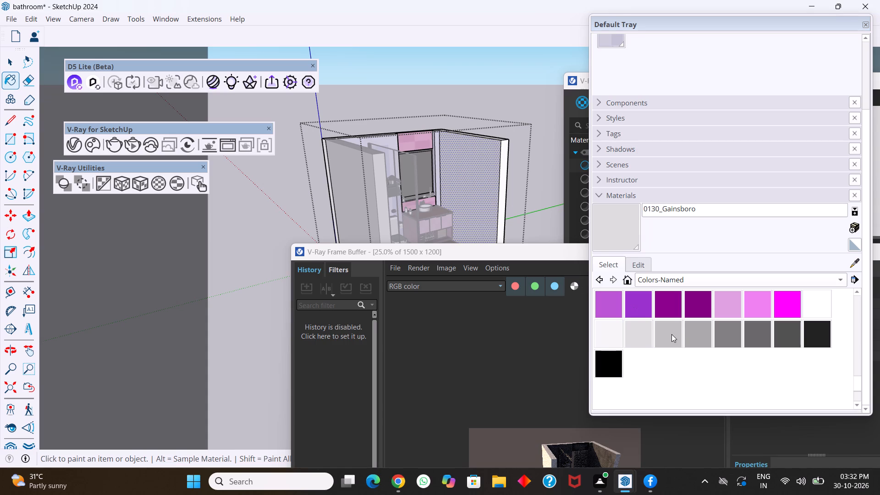
Paint the selected side wall face with Porcelain_White and close the materials tray.
click(610, 335)
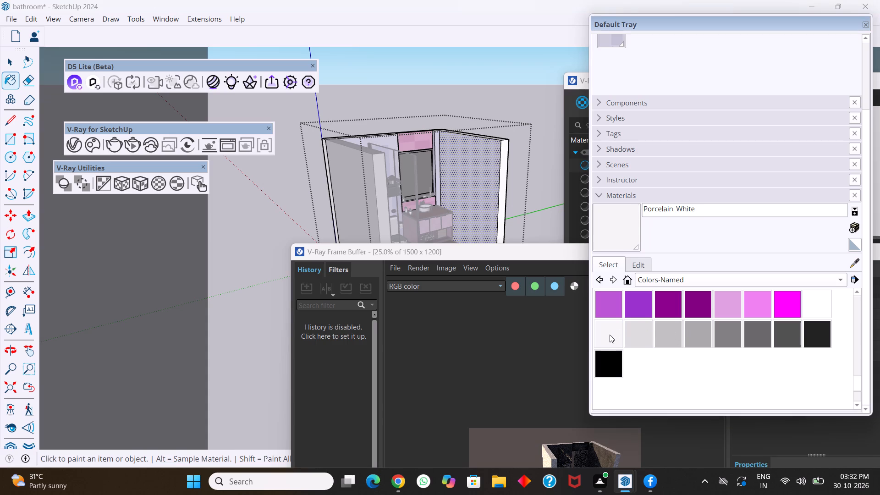
click(471, 202)
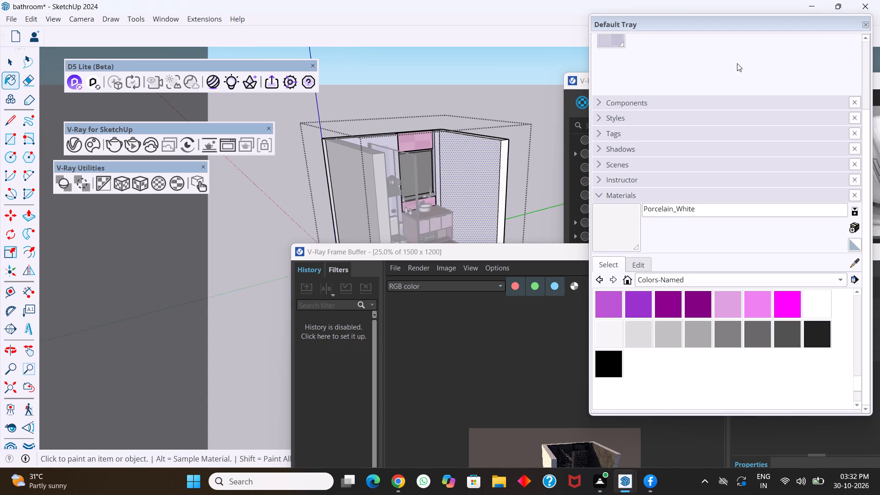
click(866, 24)
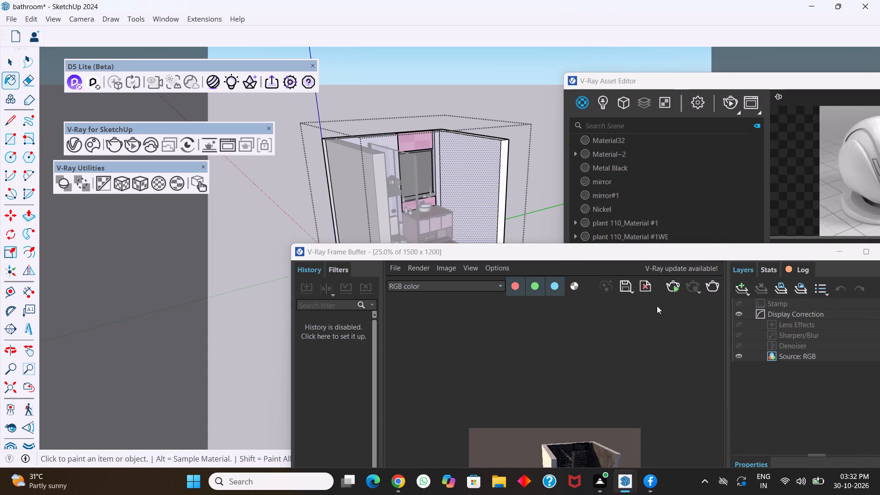
Restart the interactive render and frame the bathroom interior closely from its open front to check the repainted wall.
click(673, 286)
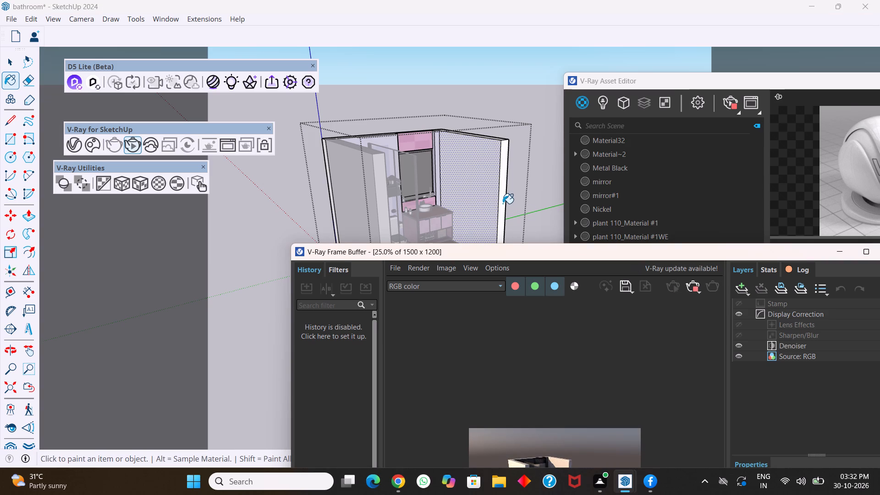
key(space)
click(536, 206)
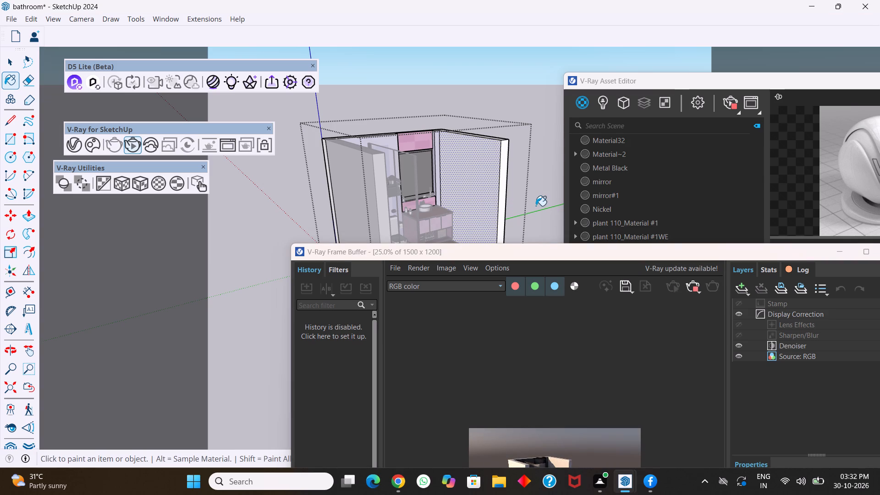
key(space)
middle_drag(536, 206, 470, 209)
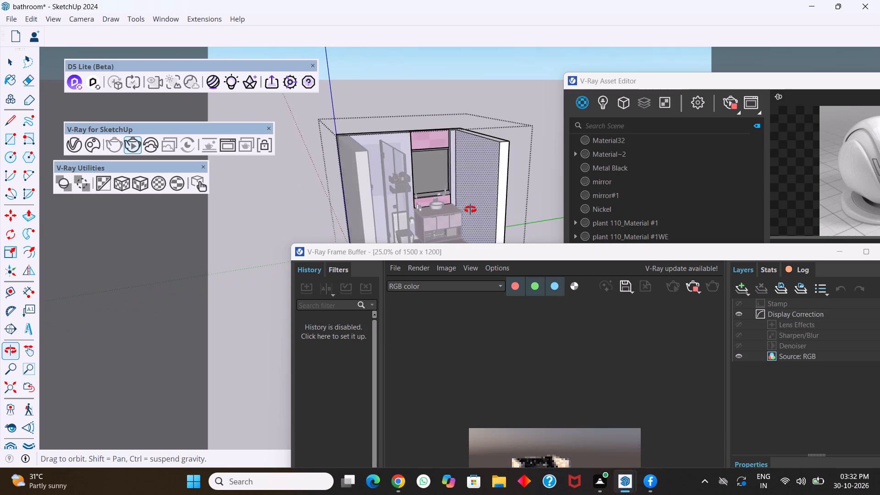
middle_drag(470, 209, 445, 210)
middle_drag(428, 217, 373, 208)
scroll(428, 187, up, 2)
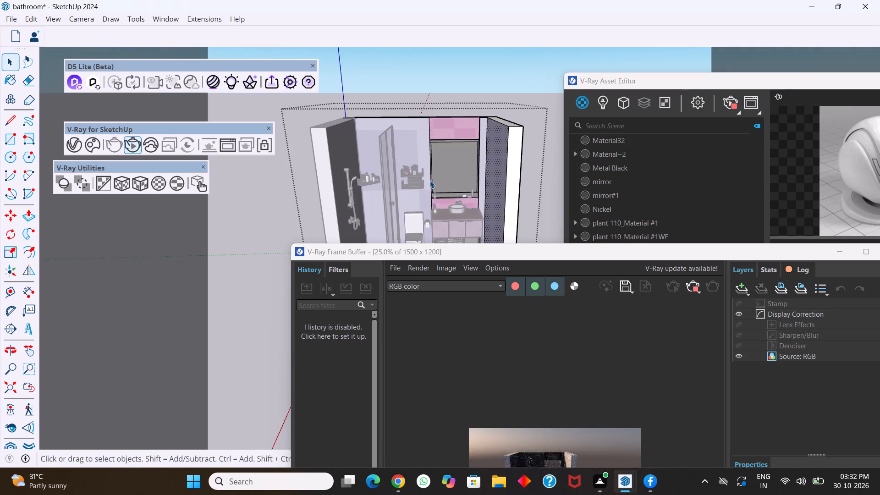
scroll(430, 181, up, 3)
shift+middle_drag(436, 181, 436, 178)
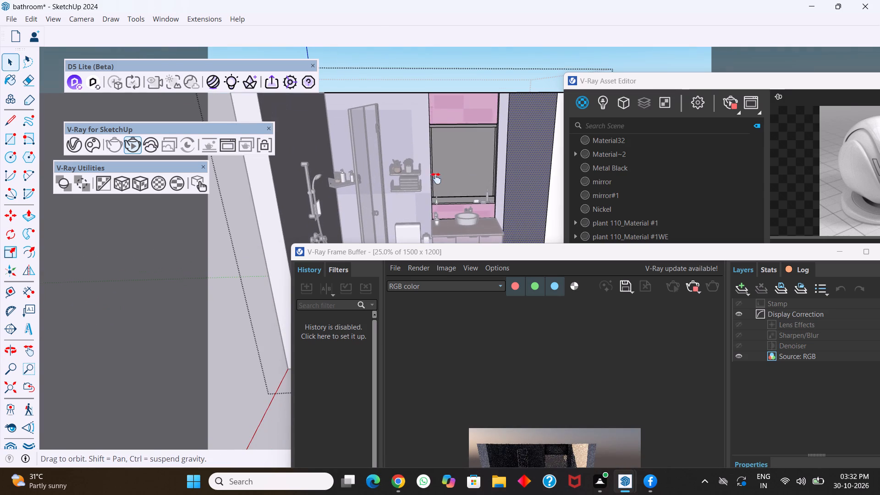
shift+middle_drag(436, 178, 449, 98)
shift+middle_drag(449, 98, 457, 126)
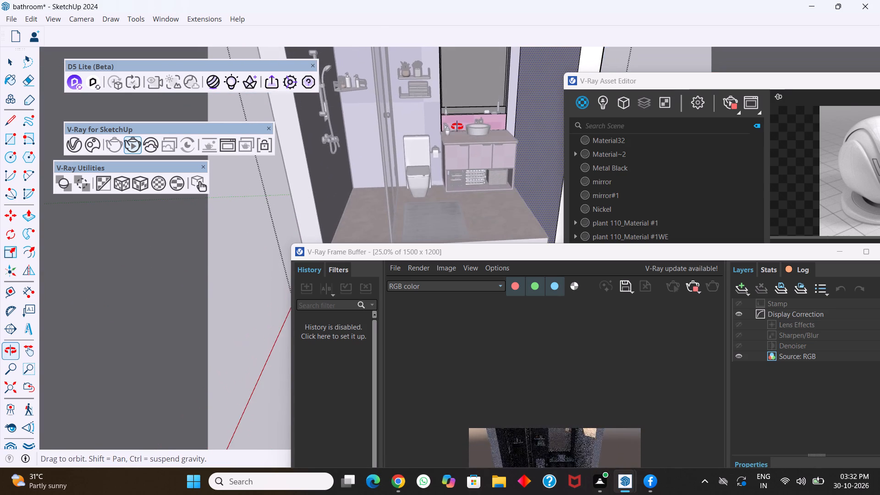
shift+middle_drag(457, 126, 456, 116)
Stop the interactive render and bring the frame buffer back to the front.
click(729, 103)
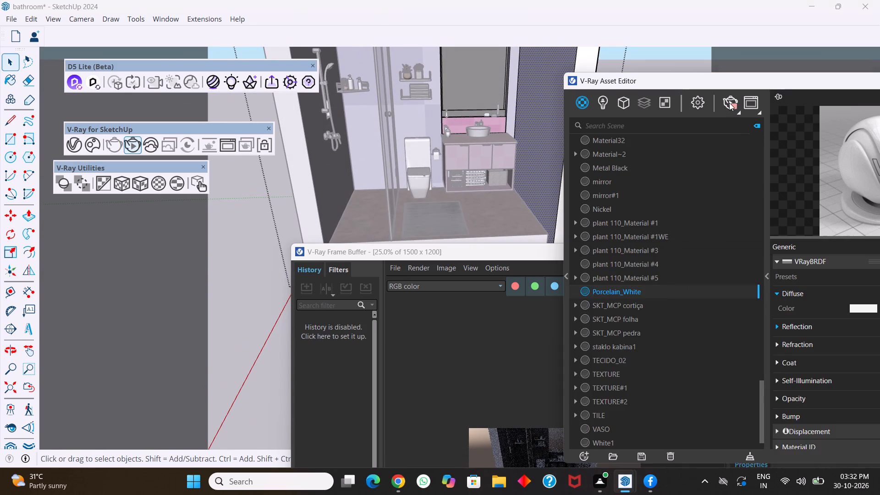
click(527, 254)
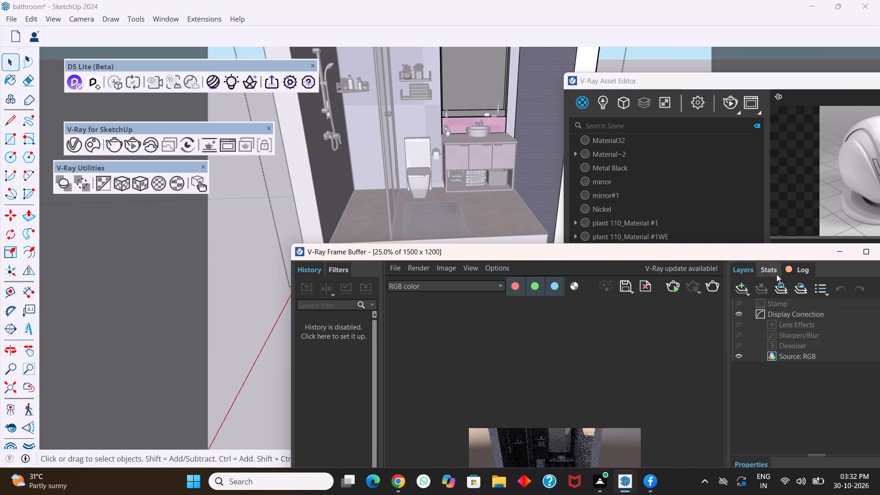
Close the V-Ray frame buffer and move the Asset Editor clear of the bathroom model.
drag(737, 253, 642, 271)
click(797, 275)
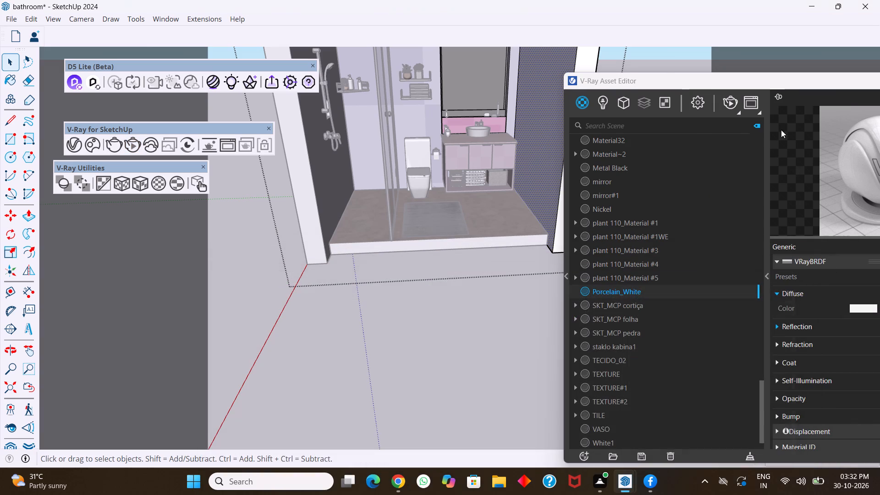
drag(783, 87, 879, 210)
Deselect the painted side wall face and leave the wall group's editing mode.
scroll(550, 219, down, 4)
middle_drag(517, 246, 520, 203)
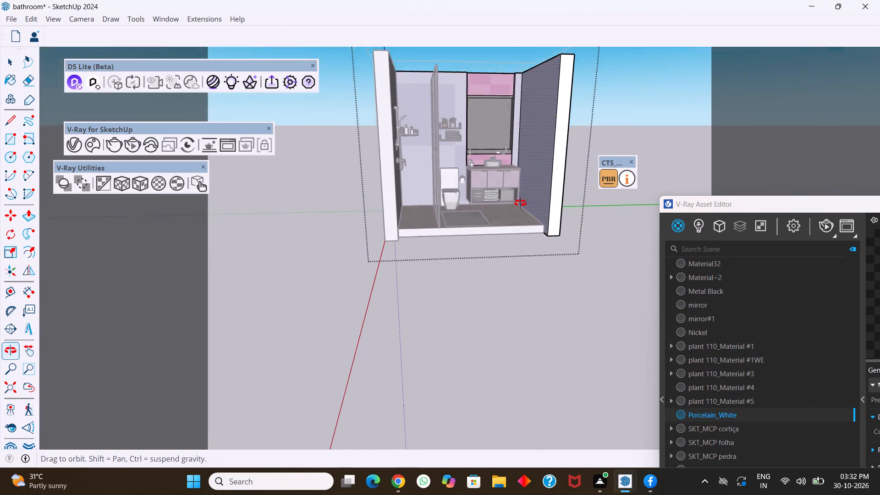
middle_drag(520, 203, 520, 200)
shift+middle_drag(500, 138, 472, 251)
scroll(471, 275, up, 2)
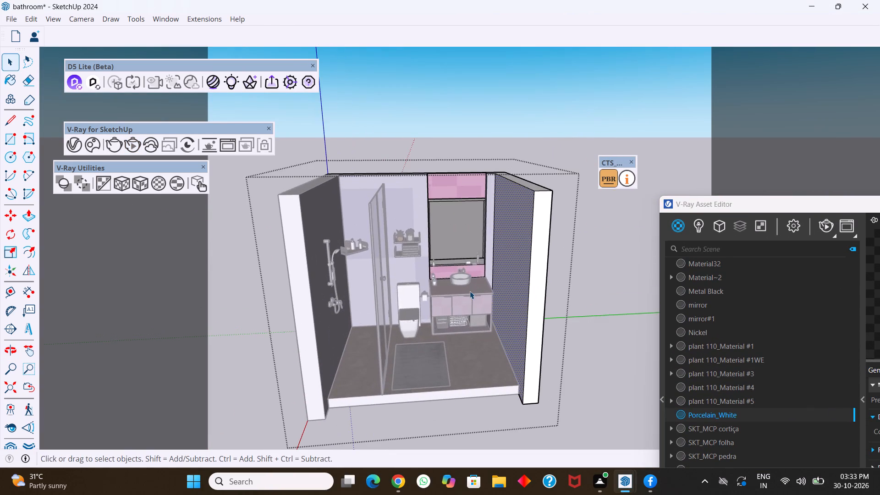
middle_drag(470, 291, 461, 280)
click(590, 308)
middle_drag(467, 290, 485, 287)
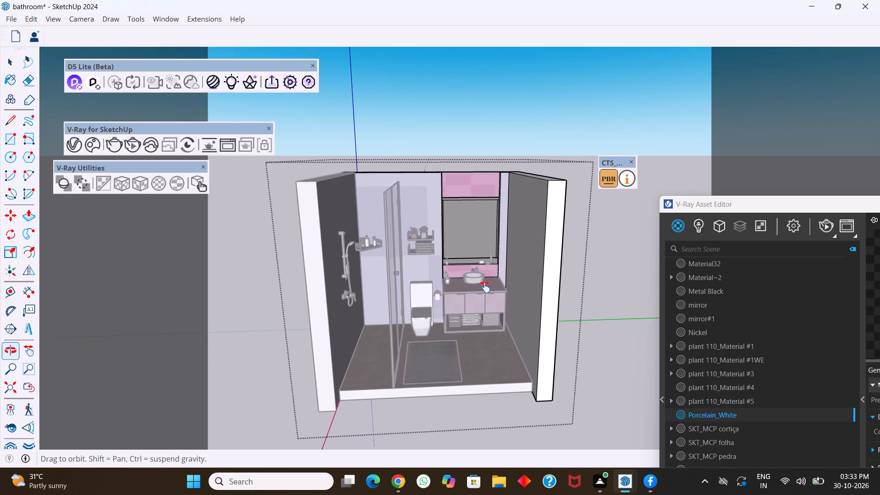
middle_drag(485, 287, 485, 287)
click(603, 294)
Examine the bathroom from its open front and around the outside of the side wall.
middle_drag(471, 292, 462, 289)
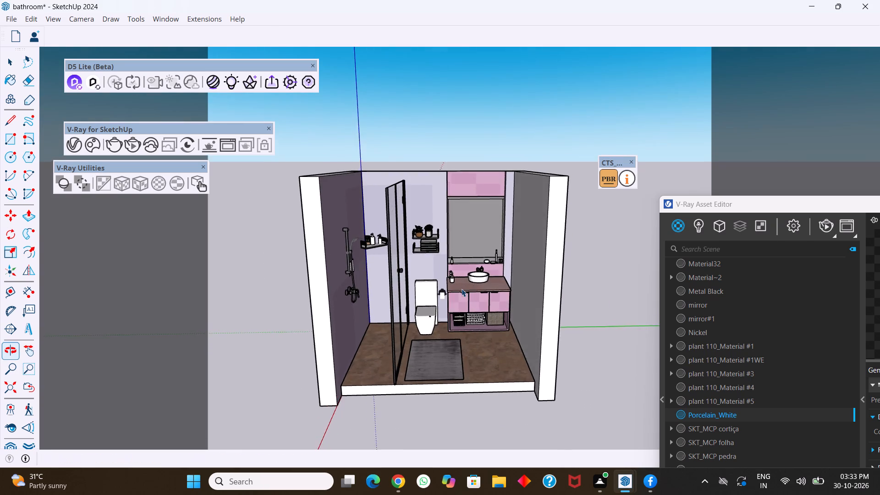
scroll(462, 289, up, 4)
middle_drag(492, 327, 451, 334)
middle_drag(506, 338, 449, 347)
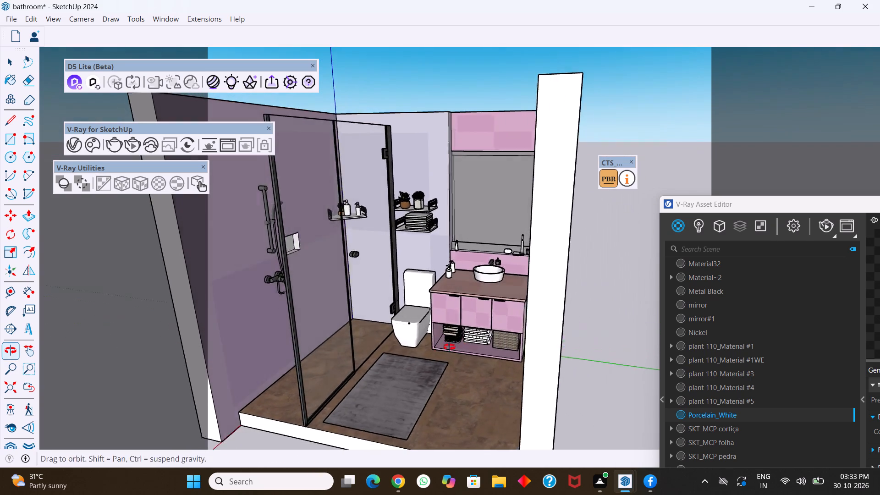
middle_drag(449, 347, 434, 350)
middle_drag(496, 346, 373, 367)
middle_drag(431, 347, 389, 355)
shift+middle_drag(398, 314, 407, 313)
shift+scroll(398, 314, up, 1)
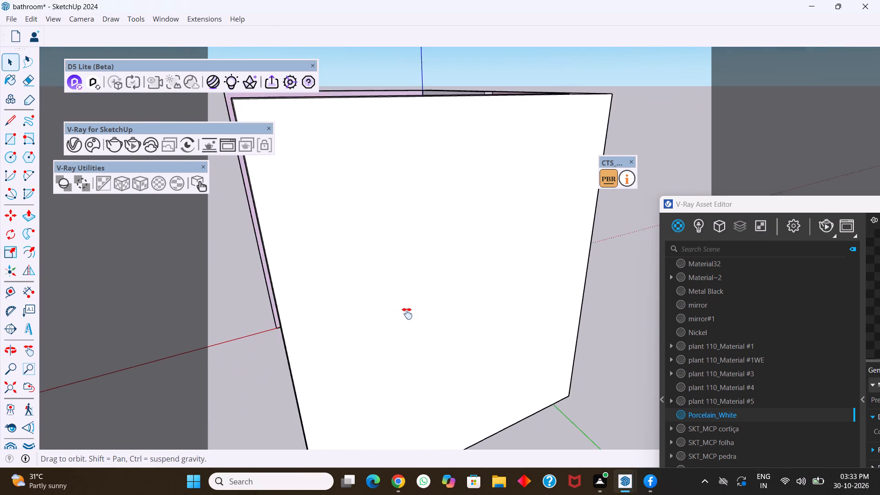
shift+middle_drag(407, 313, 507, 354)
middle_drag(421, 341, 567, 347)
middle_drag(409, 340, 473, 327)
scroll(443, 316, down, 4)
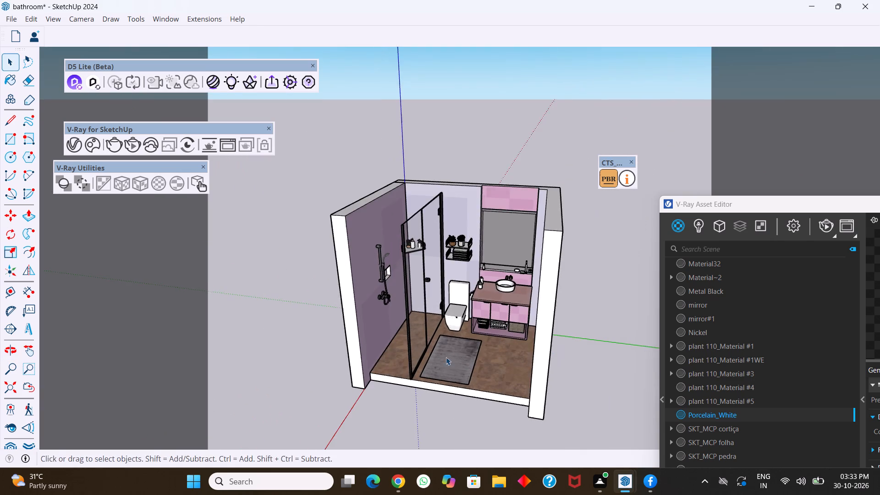
middle_drag(446, 357, 481, 337)
middle_drag(437, 362, 451, 359)
Place one guide line along the floor slab's bottom front edge and another through the side wall's bottom front corner.
key(t)
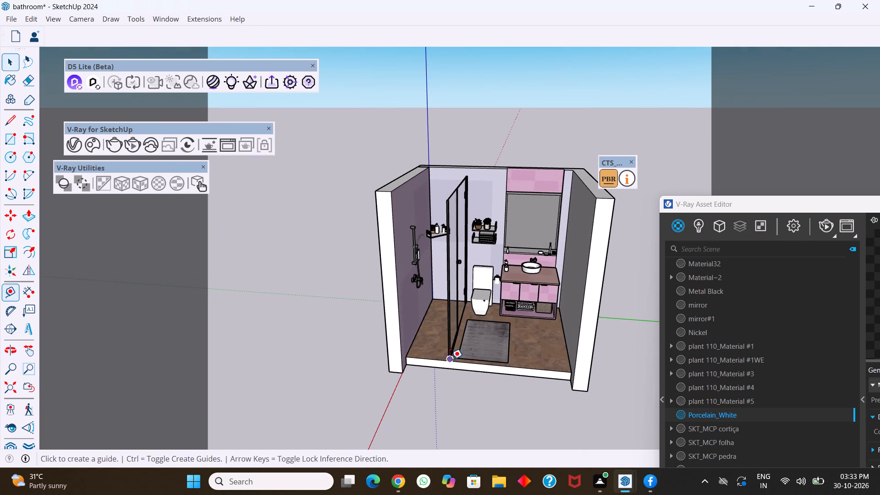
scroll(484, 385, up, 8)
click(495, 361)
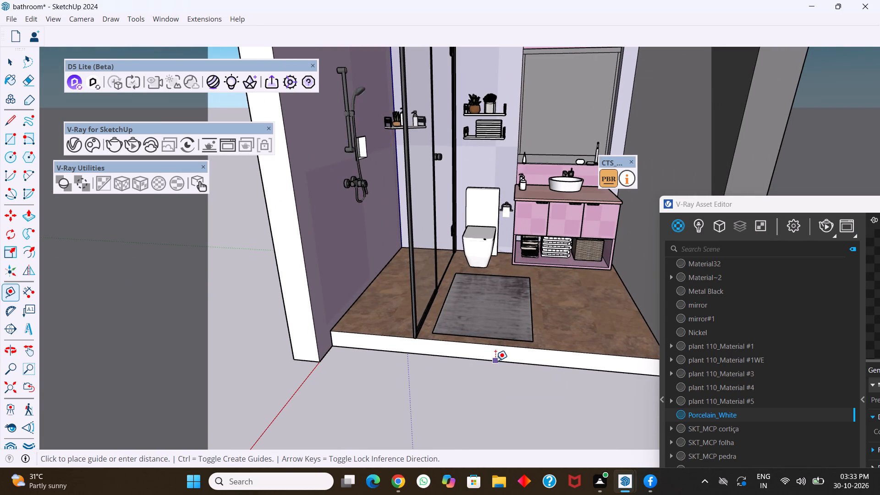
click(484, 362)
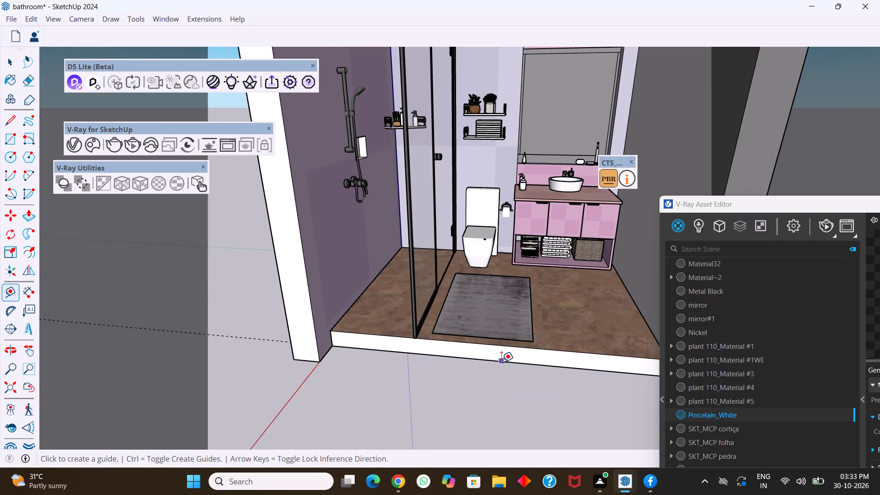
click(501, 362)
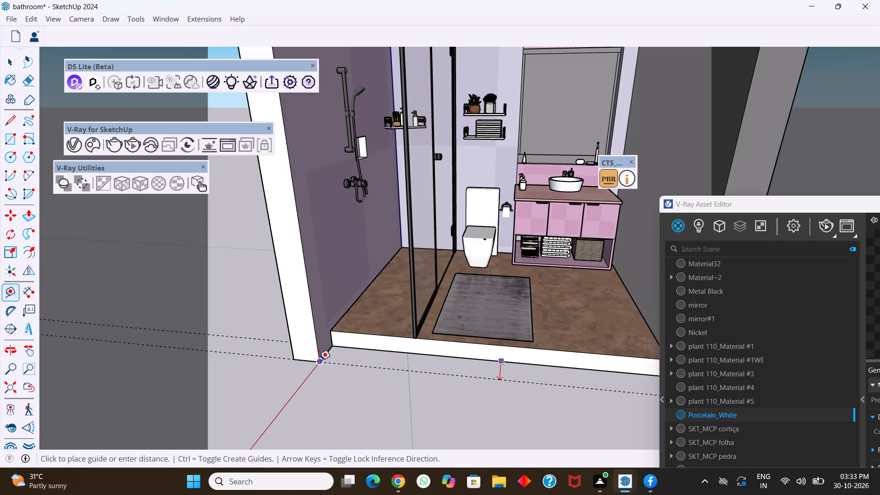
click(319, 360)
scroll(250, 379, down, 5)
middle_drag(335, 417, 370, 426)
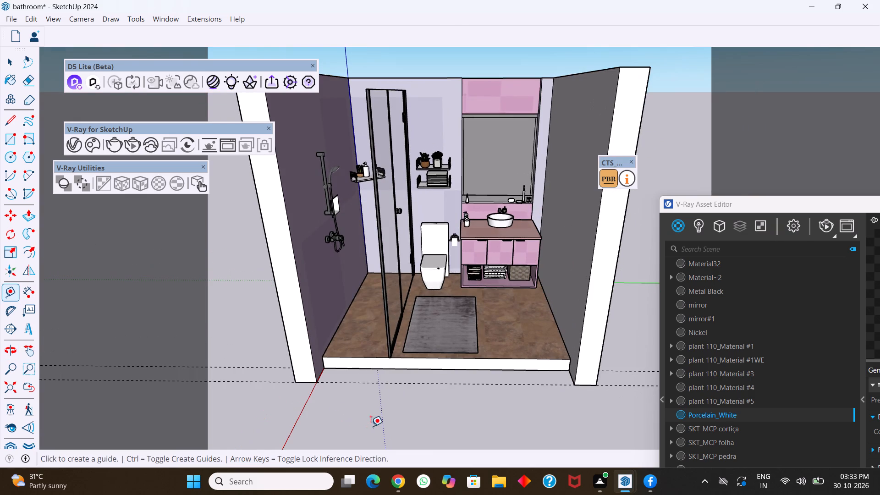
Draw a ground-level rectangle across the open front, from the slab's front corner to the opposite side wall's front corner.
key(r)
scroll(362, 376, up, 8)
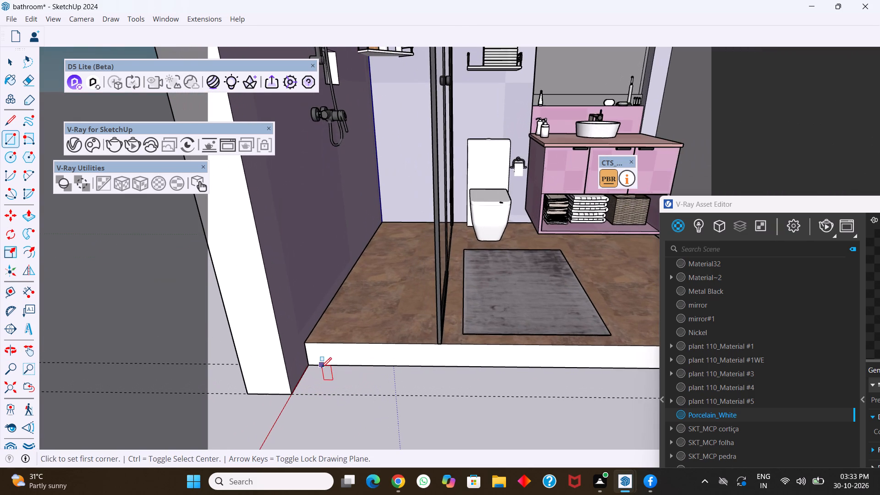
click(308, 365)
scroll(370, 407, down, 7)
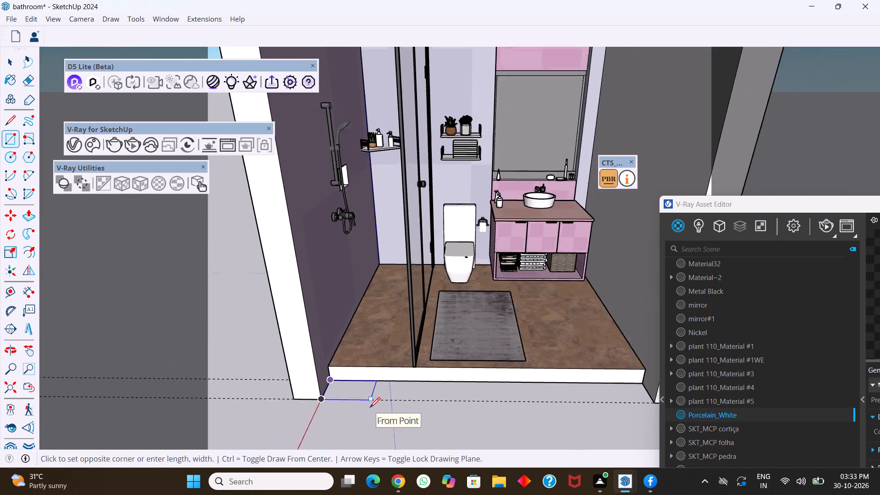
scroll(370, 407, down, 6)
scroll(502, 415, up, 9)
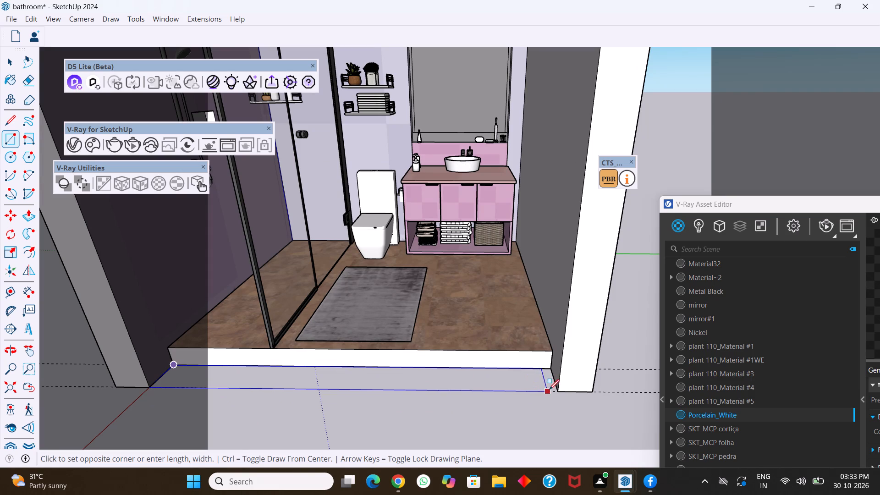
click(555, 390)
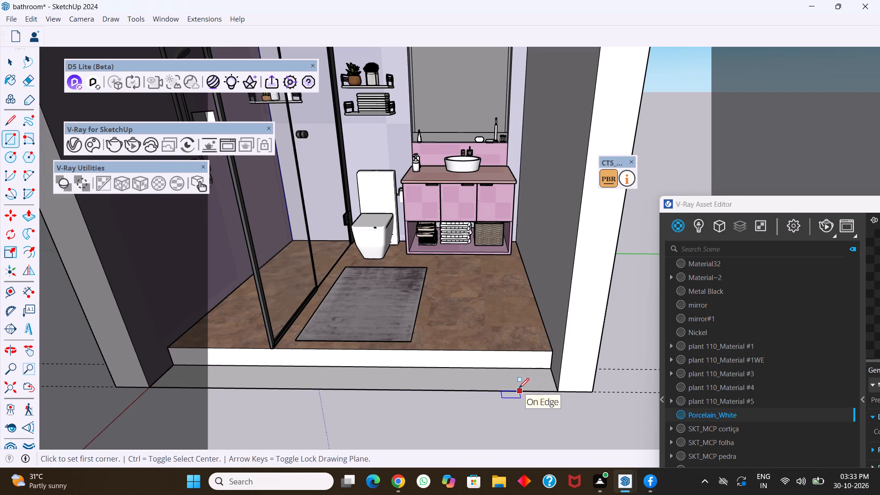
Push/Pull the rectangle up to the top of the side walls to form a front wall.
key(p)
click(511, 380)
scroll(532, 309, down, 18)
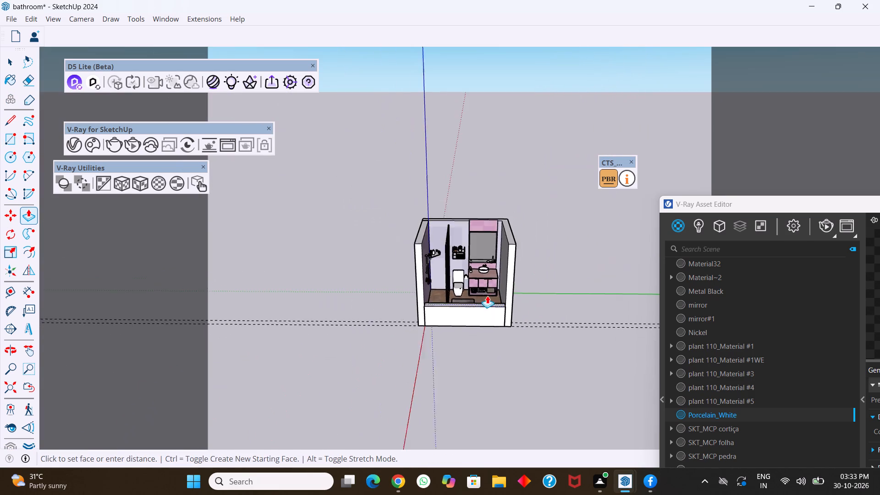
scroll(487, 296, down, 2)
scroll(507, 235, up, 14)
click(505, 275)
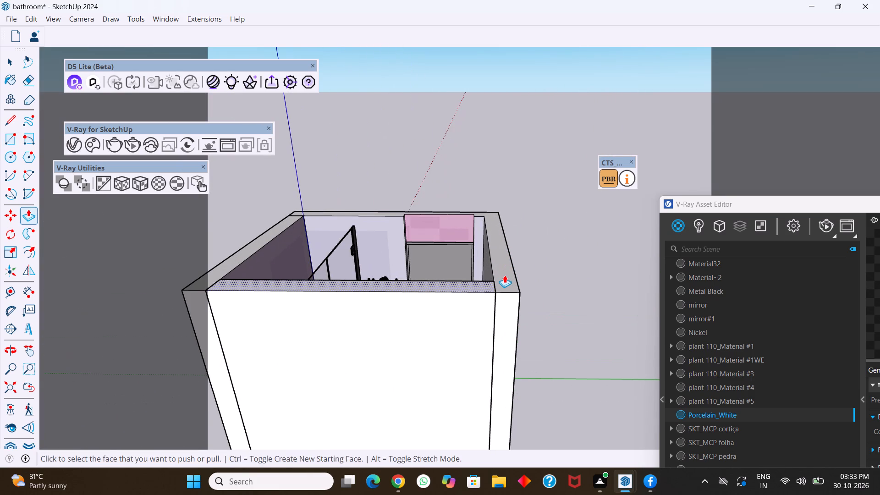
Select all connected geometry of the new front wall and make it a group.
key(space)
triple_click(463, 314)
triple_click(463, 314)
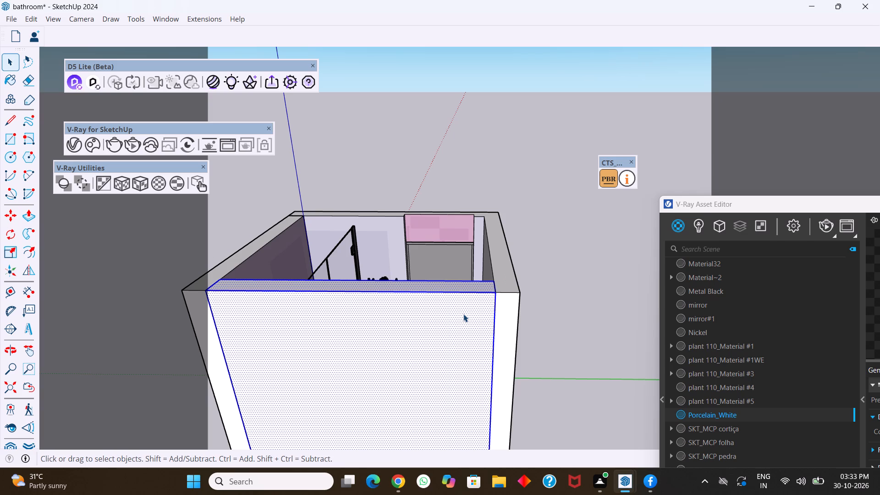
triple_click(463, 314)
triple_click(463, 314)
right_click(463, 314)
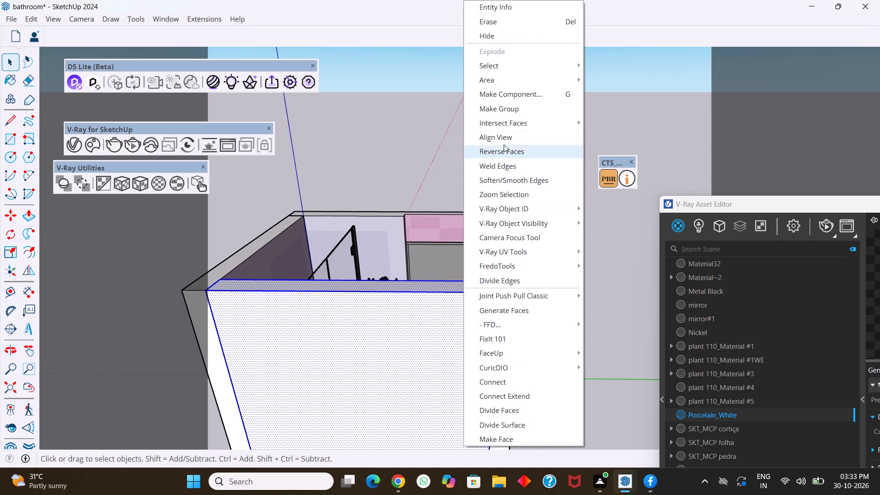
click(508, 111)
click(540, 331)
Open the original wall group for editing at the corner between the back wall and the vanity-side wall.
middle_drag(511, 307, 402, 324)
middle_drag(476, 307, 439, 311)
middle_drag(450, 244, 615, 264)
middle_drag(486, 279, 616, 300)
scroll(616, 300, up, 1)
scroll(521, 247, up, 5)
middle_drag(519, 275, 399, 293)
middle_drag(544, 308, 368, 306)
scroll(368, 306, up, 1)
middle_drag(461, 313, 385, 326)
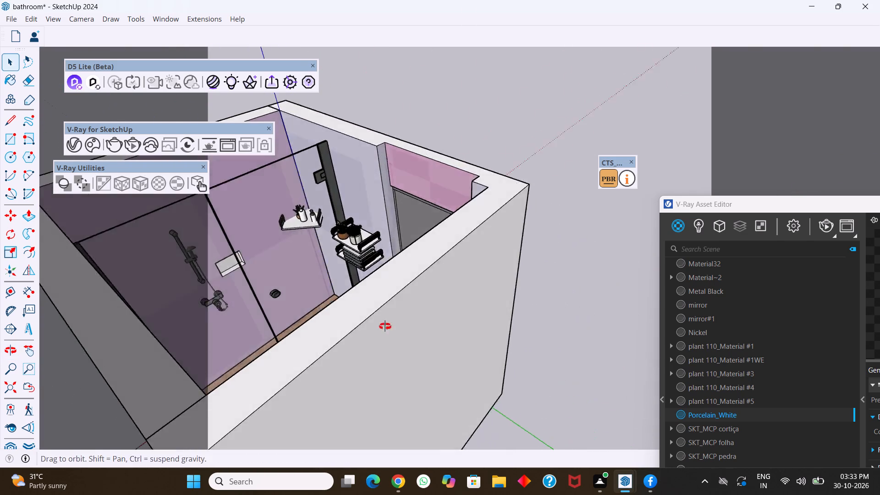
middle_drag(385, 326, 347, 333)
middle_drag(437, 298, 355, 311)
scroll(377, 256, up, 3)
click(418, 289)
double_click(403, 277)
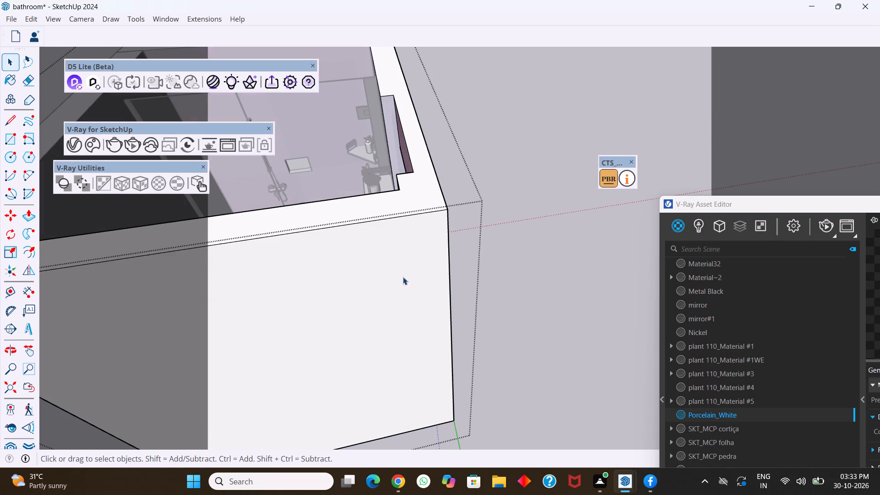
Draw a line across the wall top from the back wall's inner corner to the vanity-side wall's outer edge.
click(394, 274)
click(394, 274)
click(375, 245)
click(387, 209)
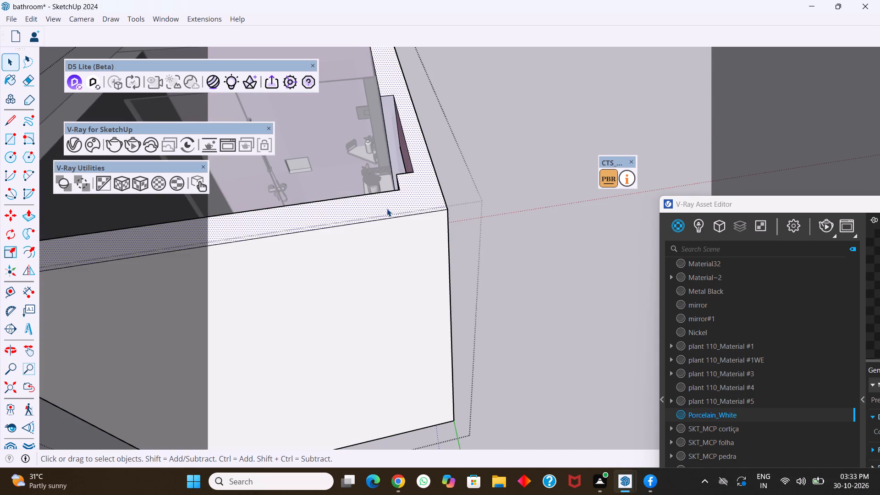
scroll(387, 209, up, 3)
middle_drag(387, 209, 375, 210)
key(l)
scroll(396, 186, up, 3)
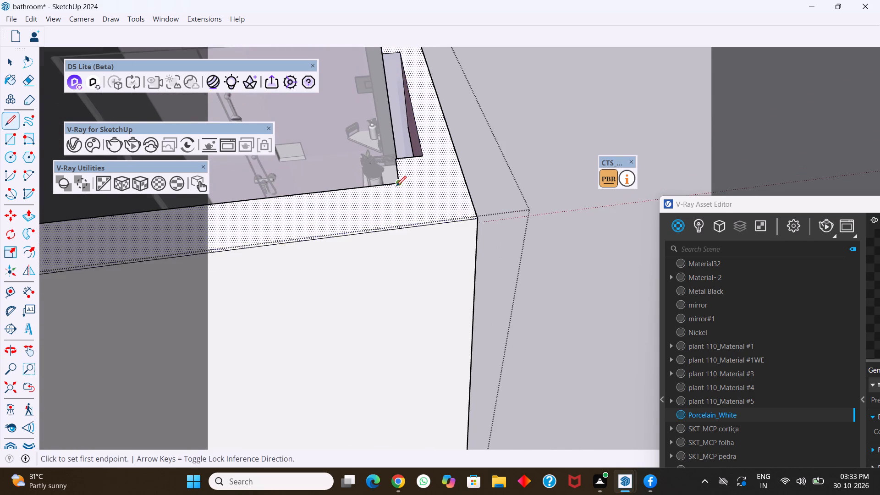
scroll(396, 186, up, 2)
click(401, 182)
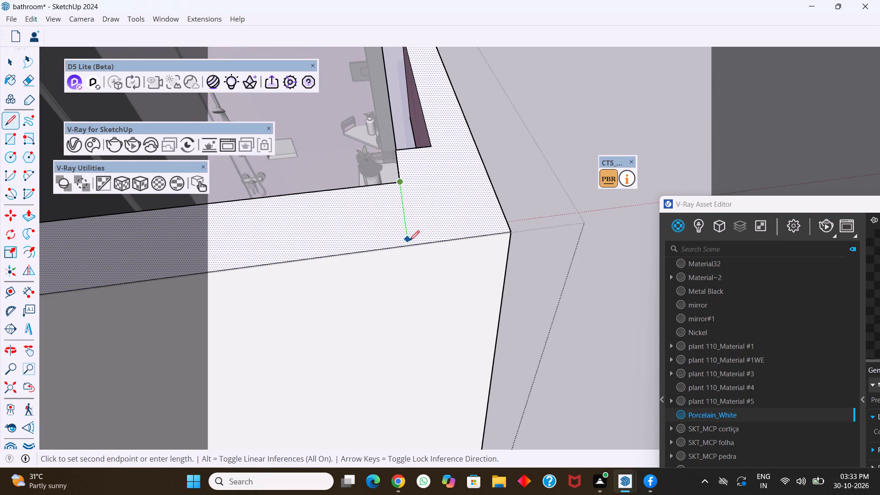
click(408, 245)
Draw a vertical line down the vanity-side wall's outer face from the top line's end to the bottom edge.
click(408, 245)
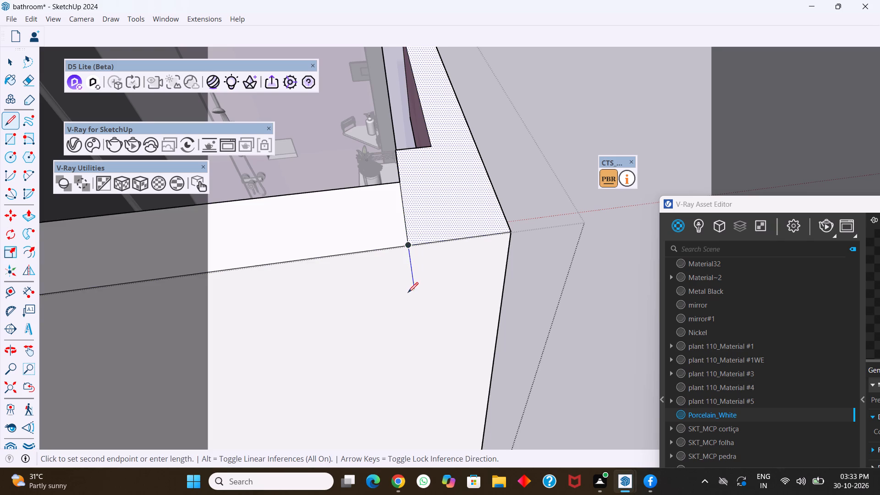
scroll(407, 310, down, 1)
middle_drag(407, 313, 413, 200)
scroll(419, 340, down, 4)
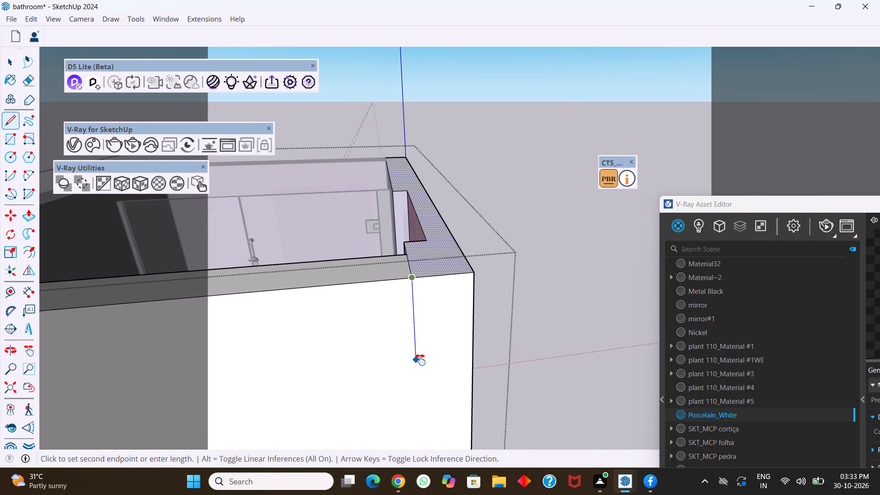
shift+middle_drag(420, 360, 408, 143)
scroll(396, 345, down, 4)
key(Up)
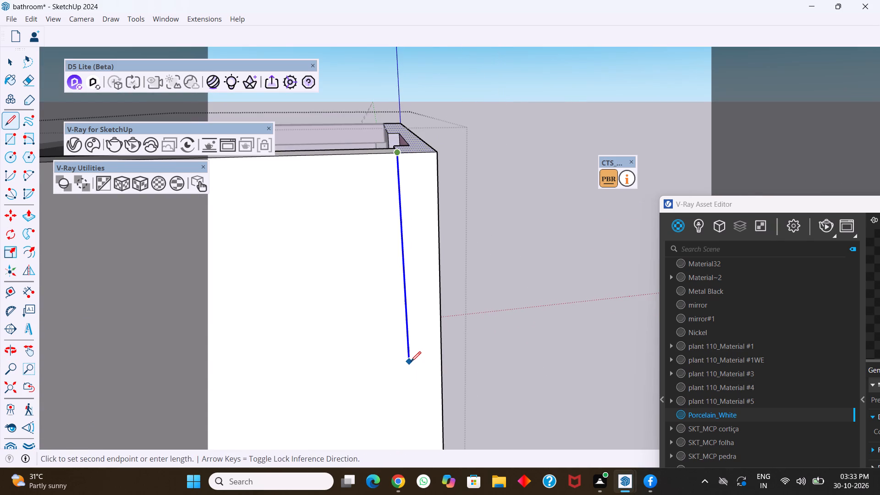
scroll(408, 386, down, 7)
shift+middle_drag(408, 386, 408, 379)
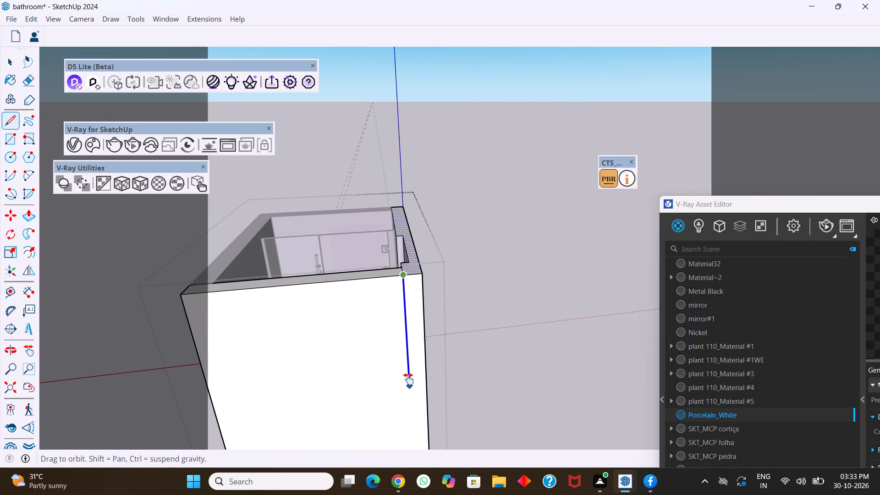
shift+middle_drag(408, 379, 415, 204)
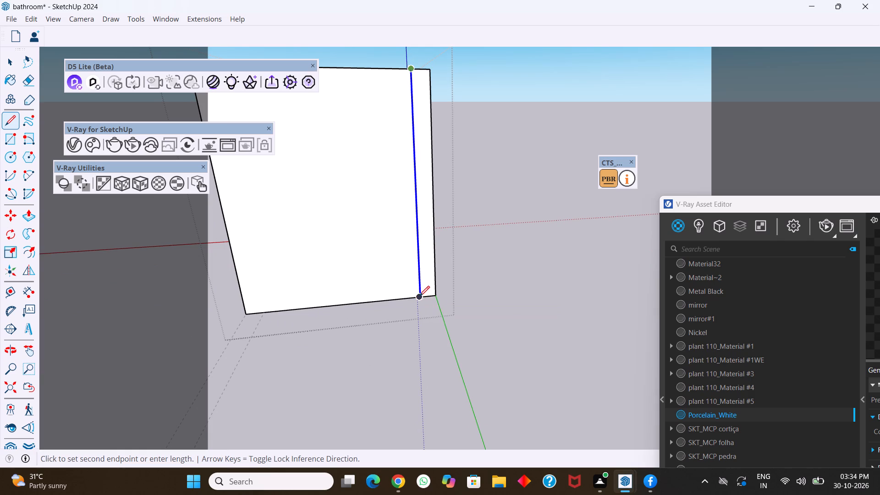
click(419, 296)
key(space)
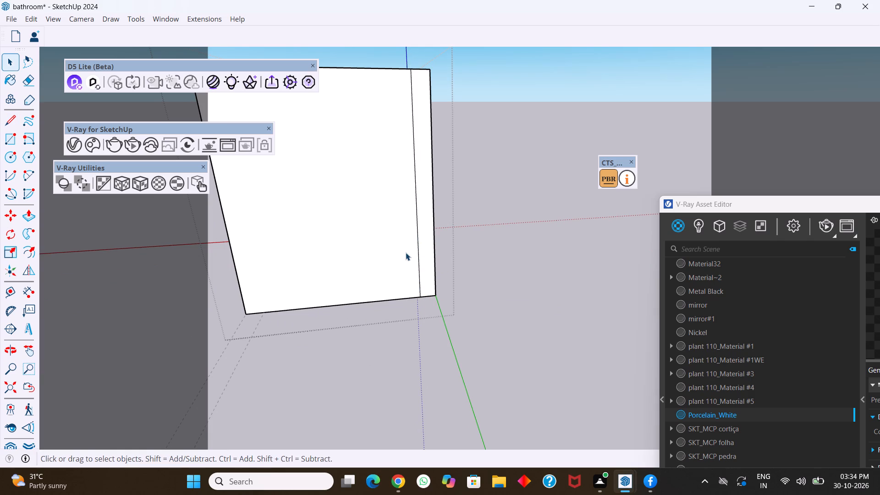
Push the divided outer face of the vanity-side wall through the wall's thickness to open that side of the bathroom.
click(368, 226)
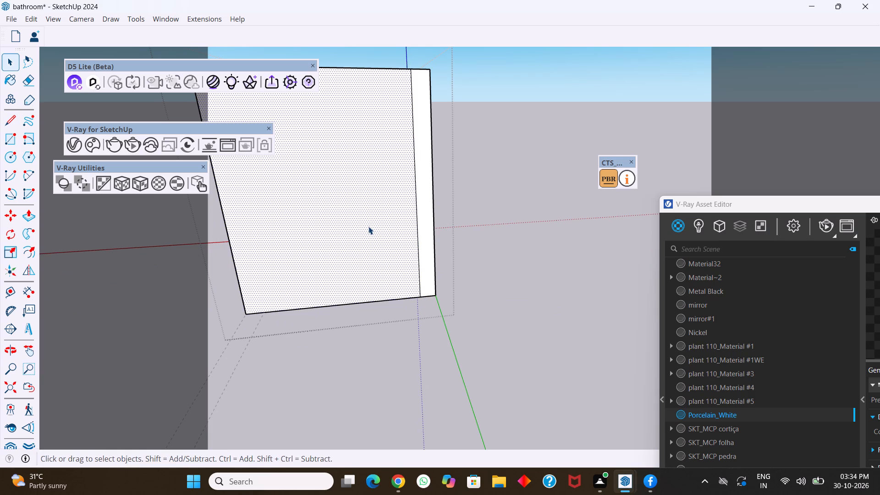
key(p)
click(368, 226)
click(353, 166)
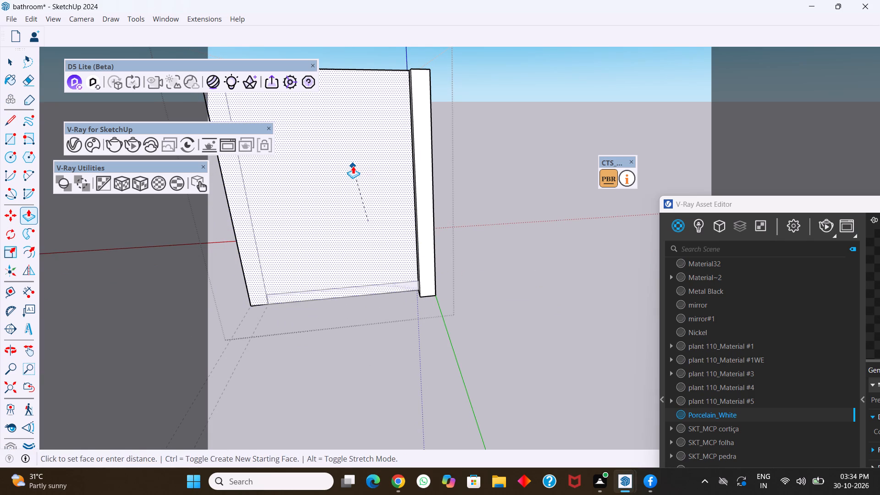
key(space)
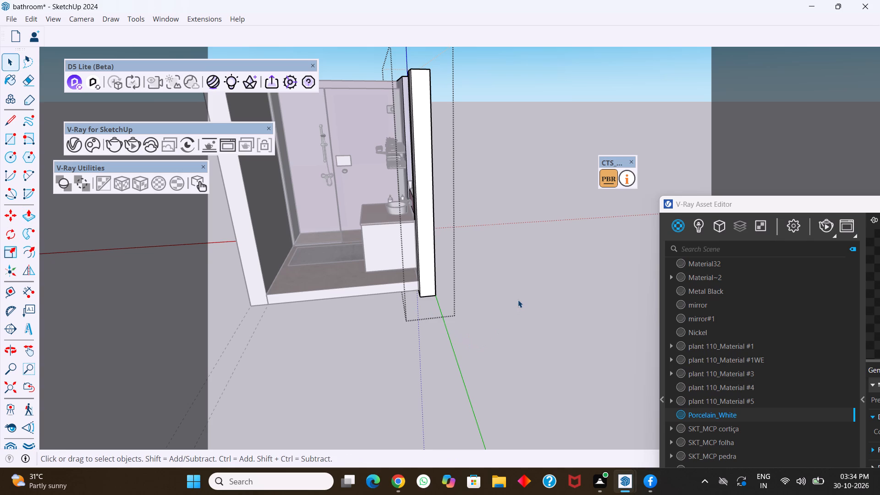
Push the front end face of the vanity-side wall back until it is flush with the floor slab's front edge.
click(518, 300)
click(511, 334)
middle_drag(399, 302, 424, 311)
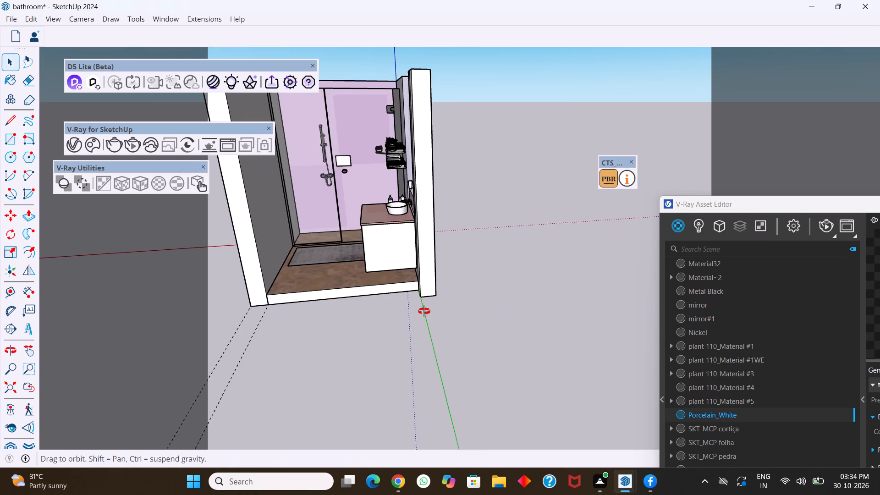
middle_drag(424, 311, 550, 339)
middle_drag(440, 263, 535, 412)
scroll(478, 228, up, 1)
middle_drag(477, 226, 494, 229)
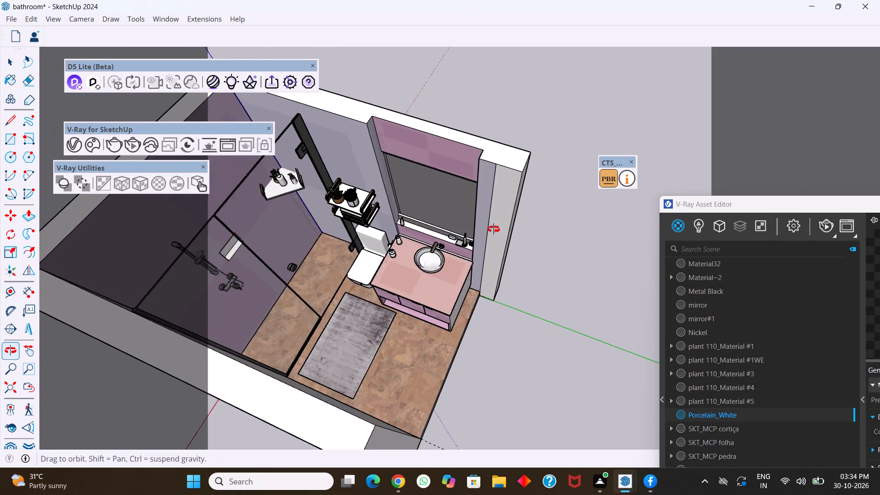
middle_drag(494, 229, 459, 157)
middle_drag(492, 266, 428, 198)
middle_drag(522, 303, 462, 293)
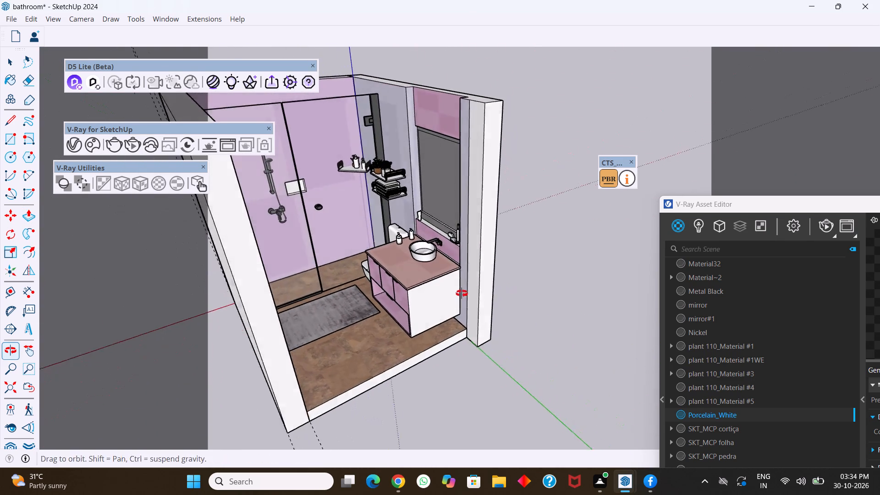
middle_drag(462, 293, 461, 293)
scroll(494, 310, up, 4)
middle_drag(489, 326, 467, 286)
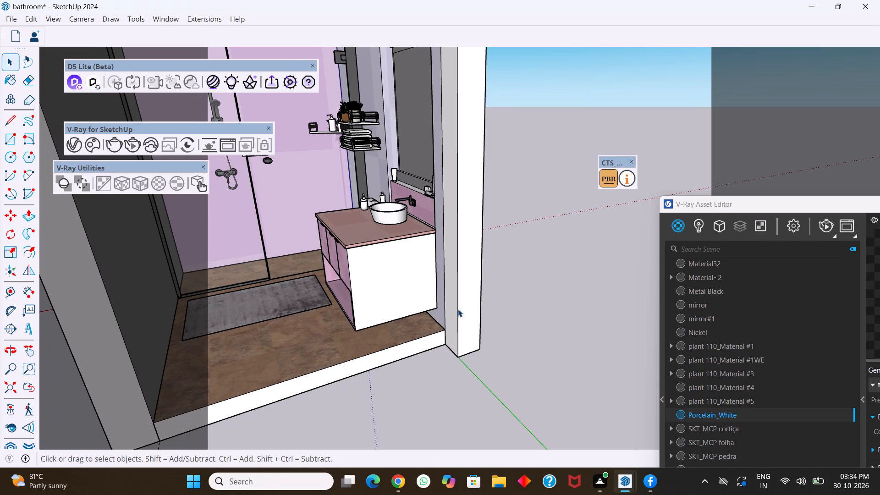
click(461, 310)
triple_click(468, 309)
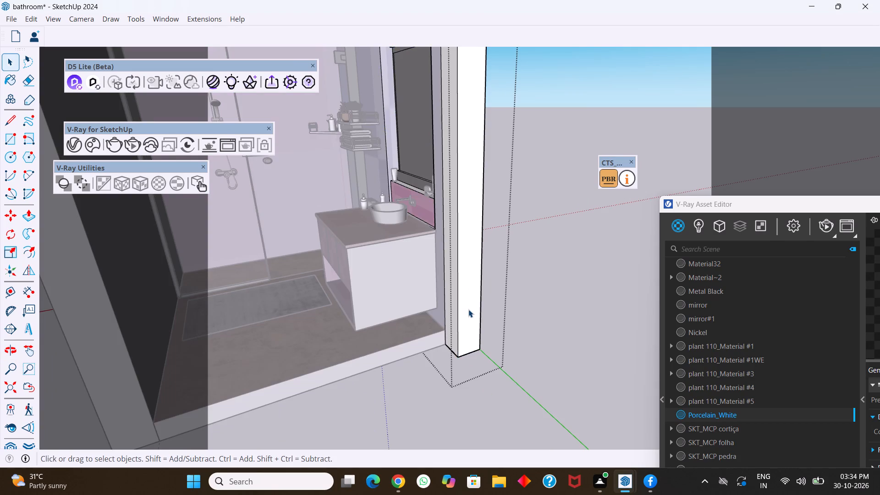
double_click(468, 309)
click(468, 309)
triple_click(468, 309)
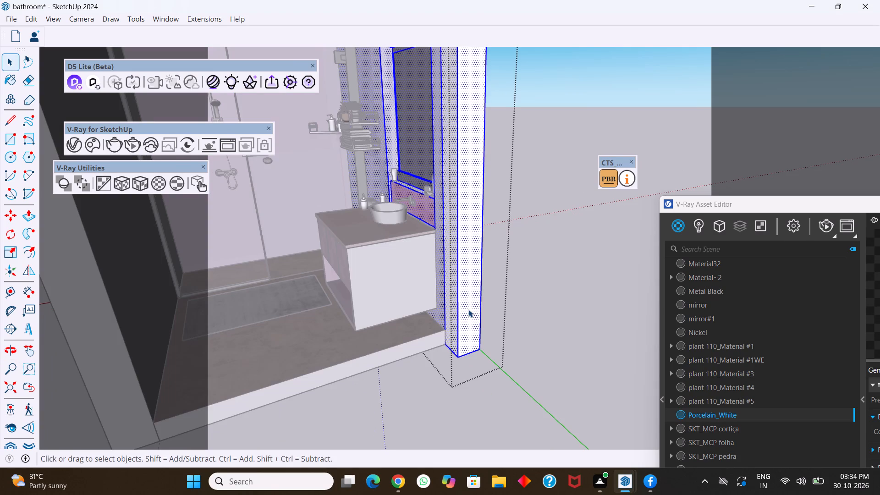
click(468, 309)
double_click(467, 309)
click(468, 261)
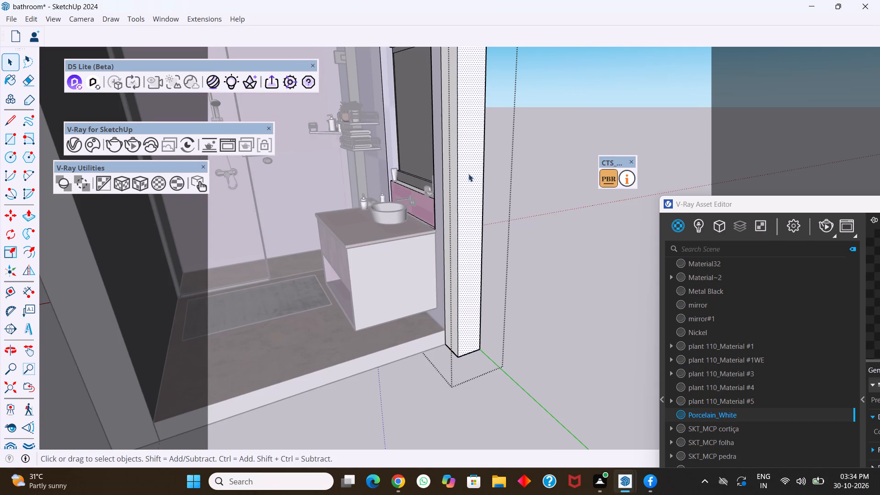
key(p)
click(468, 164)
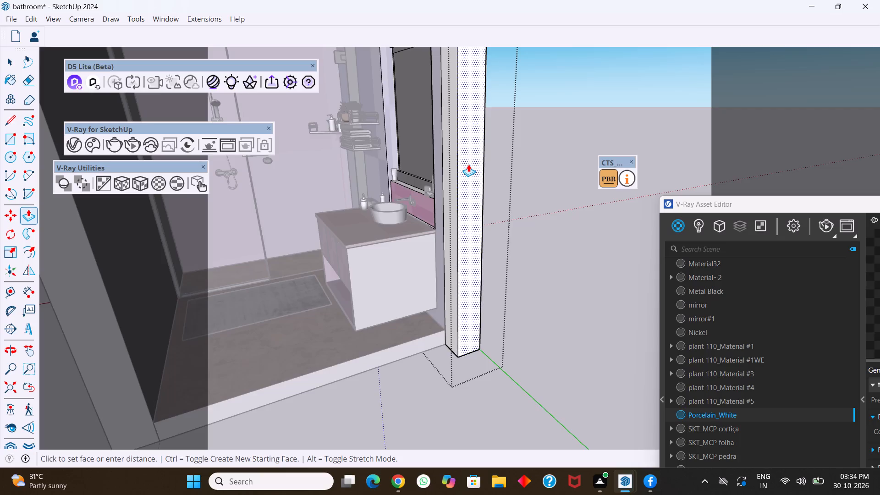
click(427, 343)
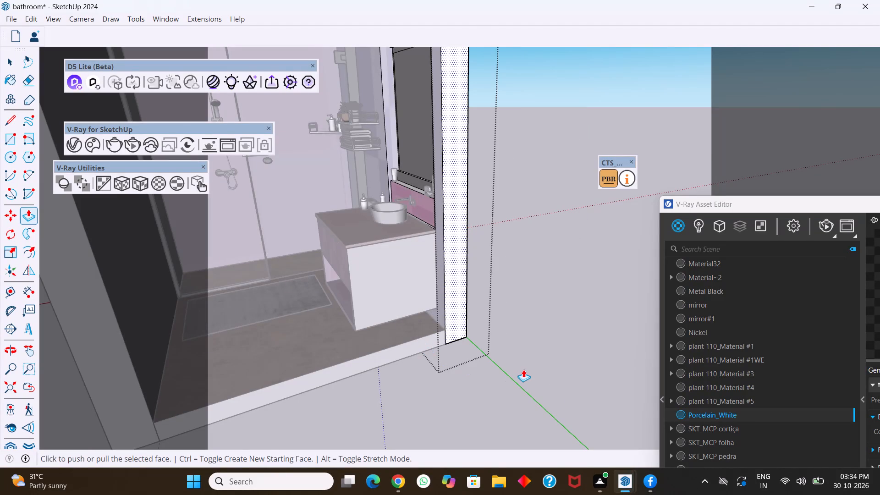
key(space)
click(528, 369)
middle_click(501, 347)
click(554, 342)
Examine the bathroom interior through the open front, including the shower, shelves, mat and vanity.
middle_drag(459, 367, 391, 376)
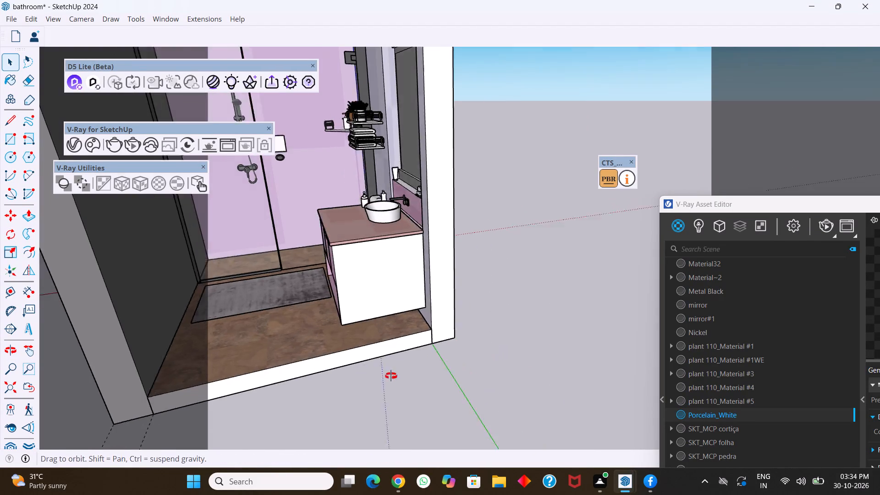
middle_drag(391, 376, 375, 376)
scroll(369, 319, down, 3)
scroll(376, 256, down, 1)
shift+middle_drag(369, 253, 501, 290)
middle_drag(456, 317, 487, 306)
scroll(488, 291, up, 5)
middle_drag(477, 295, 470, 257)
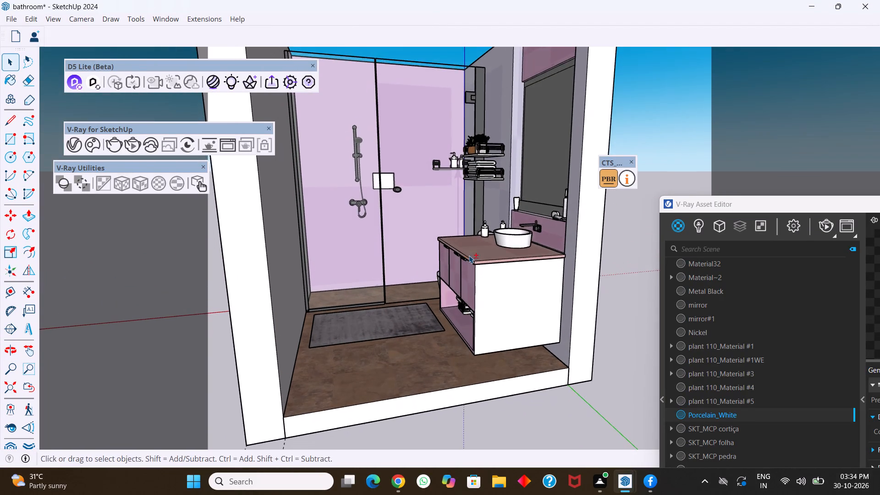
shift+middle_drag(469, 255, 473, 320)
shift+middle_click(473, 324)
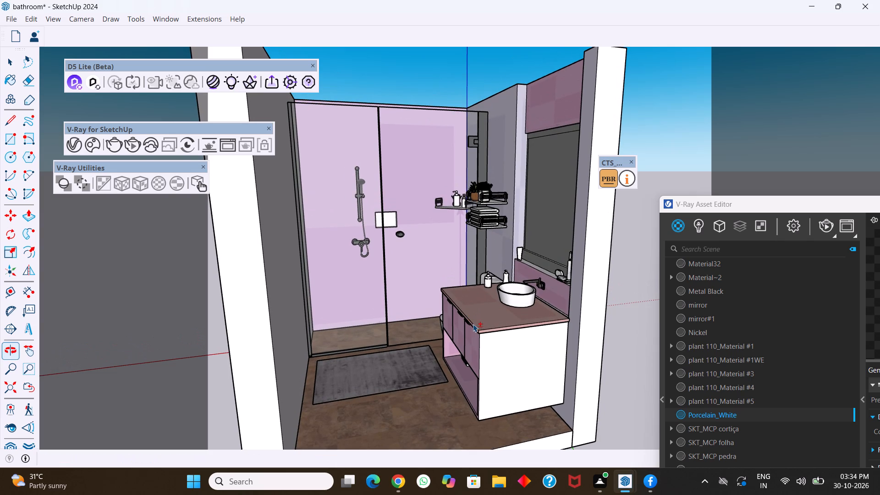
shift+middle_click(473, 324)
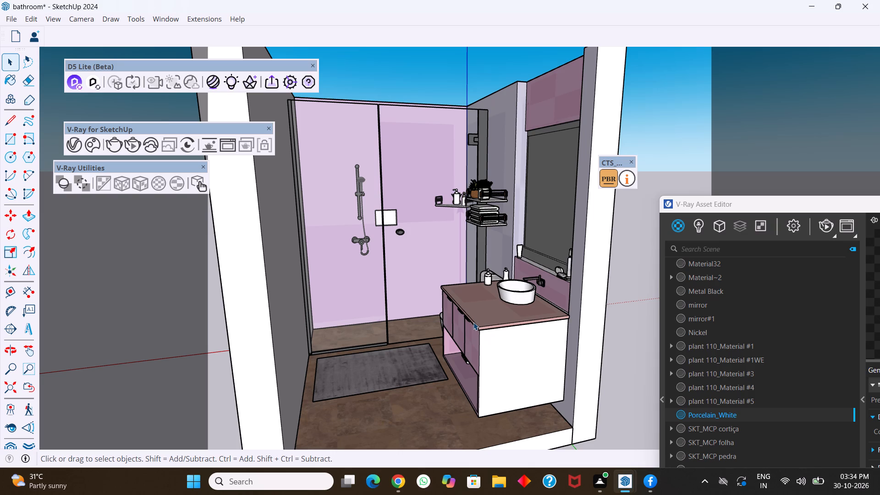
middle_drag(447, 344, 461, 341)
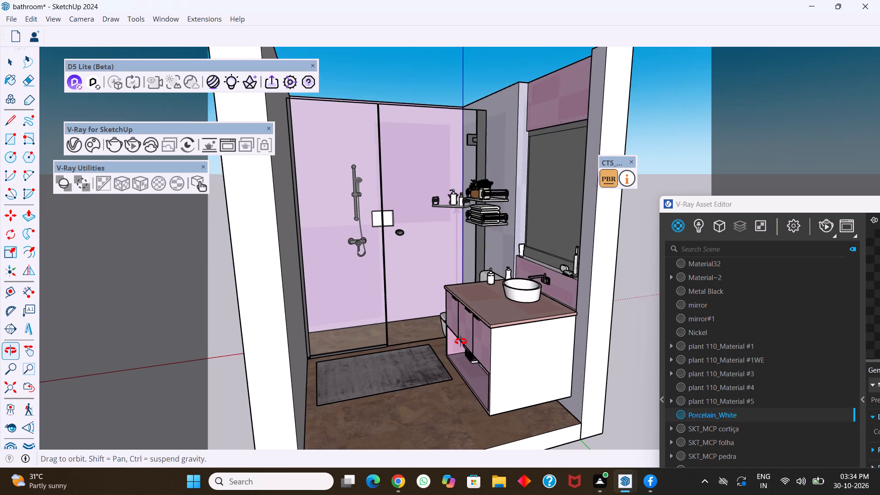
middle_drag(461, 341, 465, 340)
scroll(443, 368, up, 1)
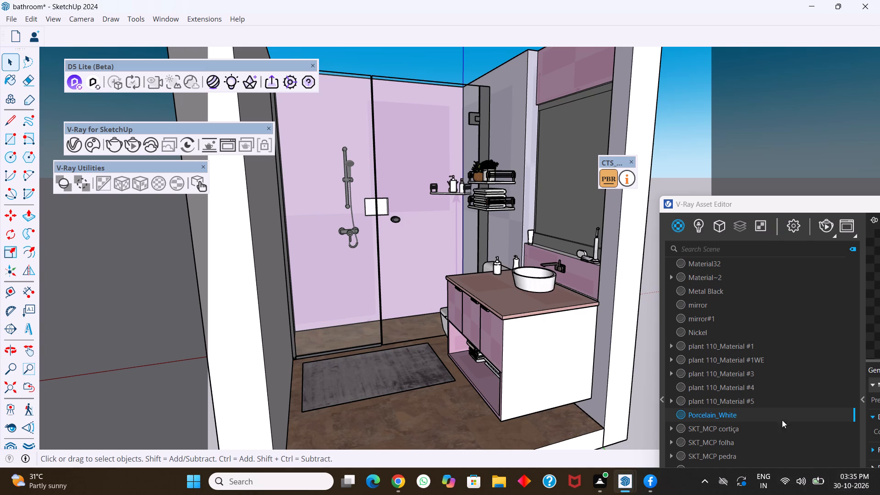
Purge the unused V-Ray assets from the scene.
drag(763, 205, 653, 58)
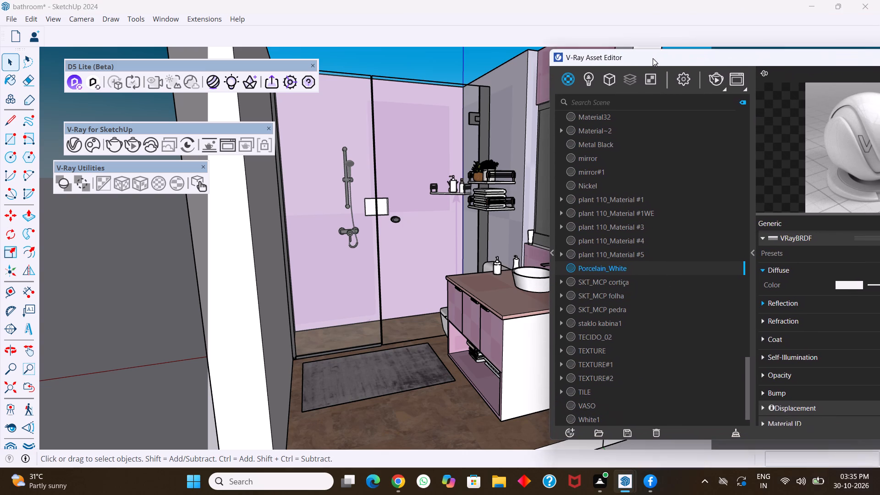
drag(653, 58, 652, 56)
click(736, 428)
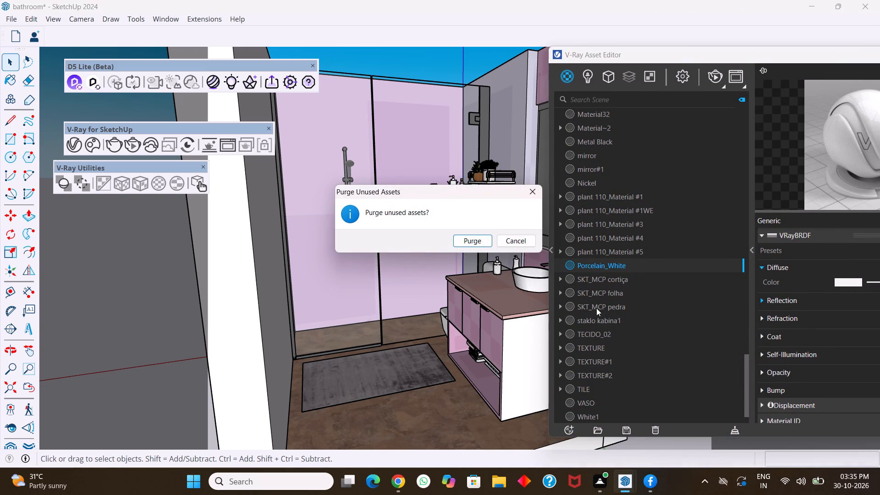
click(476, 243)
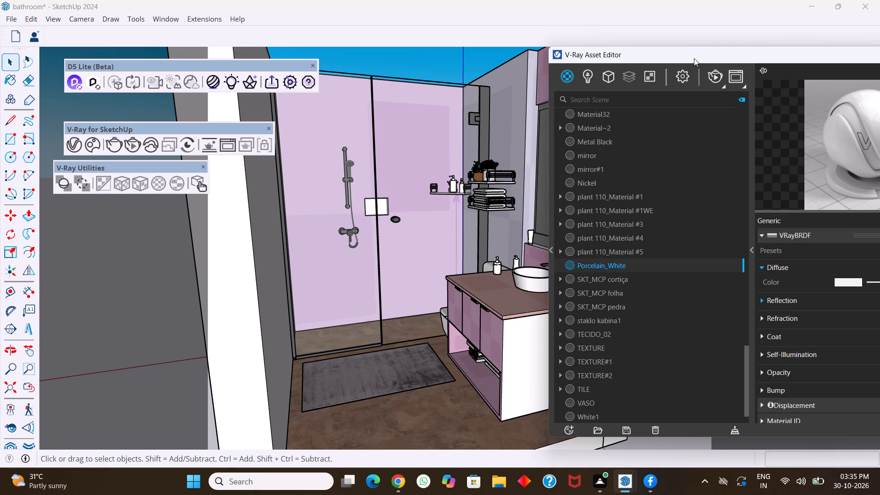
drag(694, 57, 777, 231)
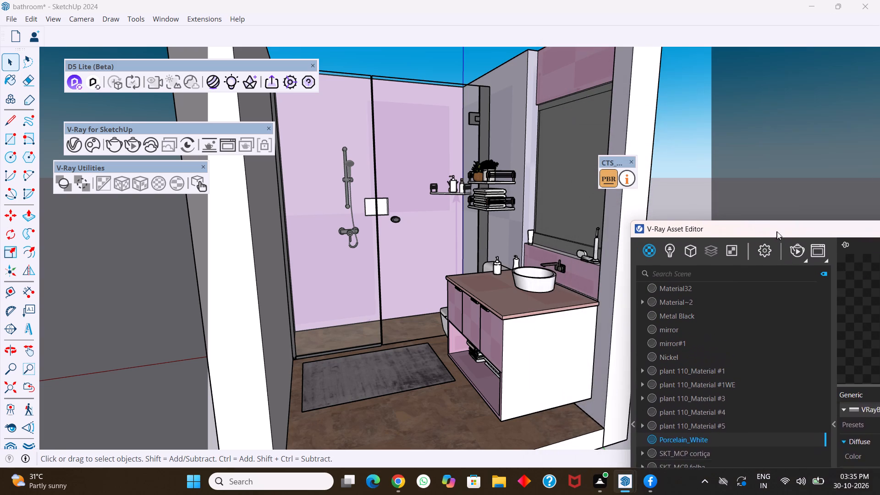
drag(777, 231, 800, 259)
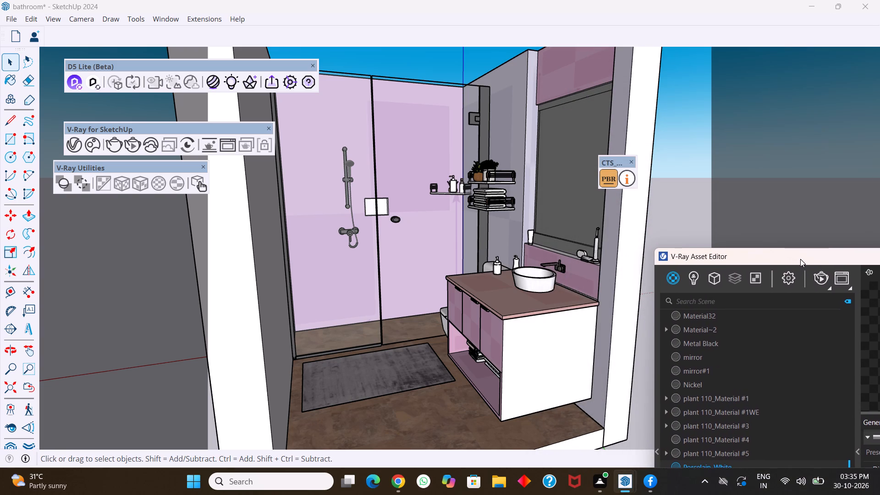
drag(800, 259, 803, 260)
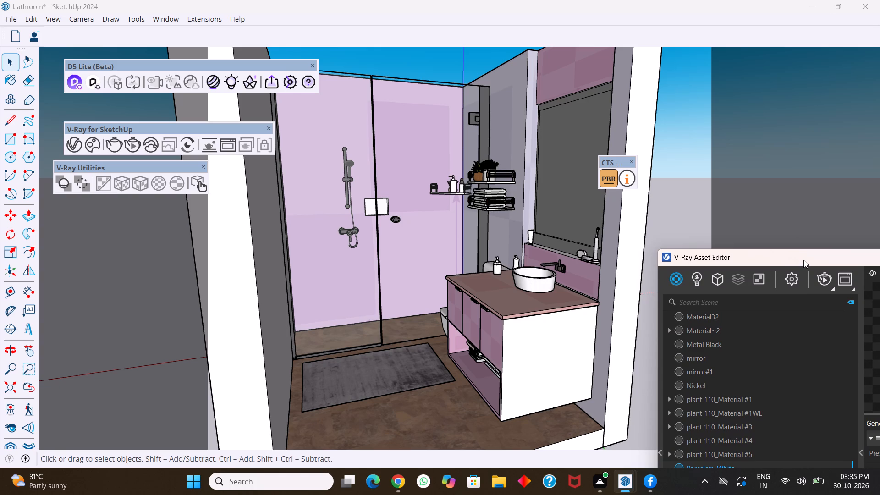
Open the Render Output section of the V-Ray render settings.
scroll(563, 291, up, 1)
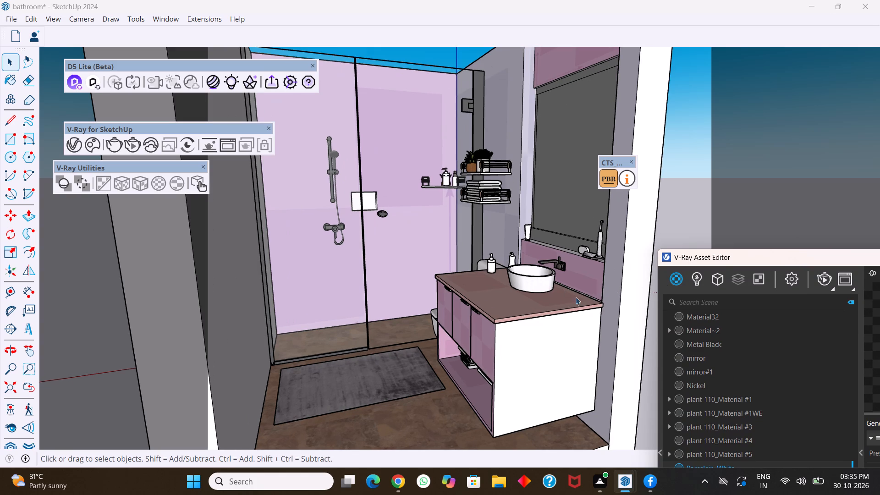
drag(764, 255, 769, 174)
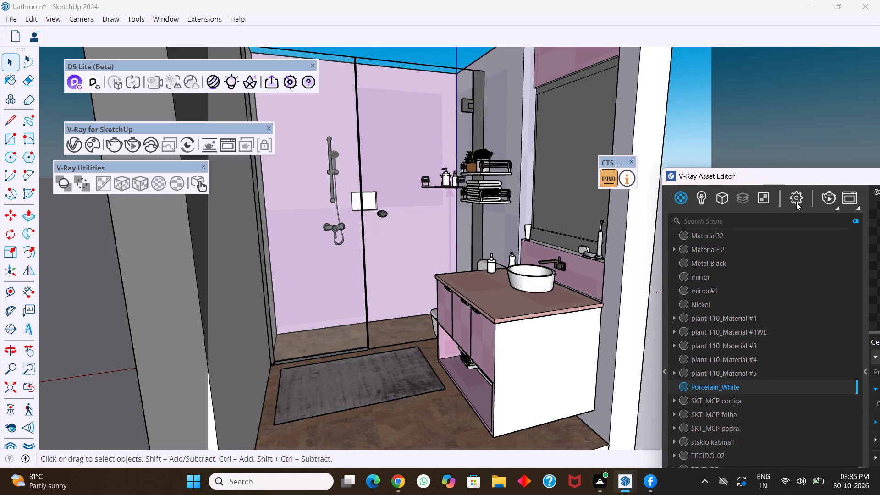
click(796, 202)
drag(793, 180, 774, 59)
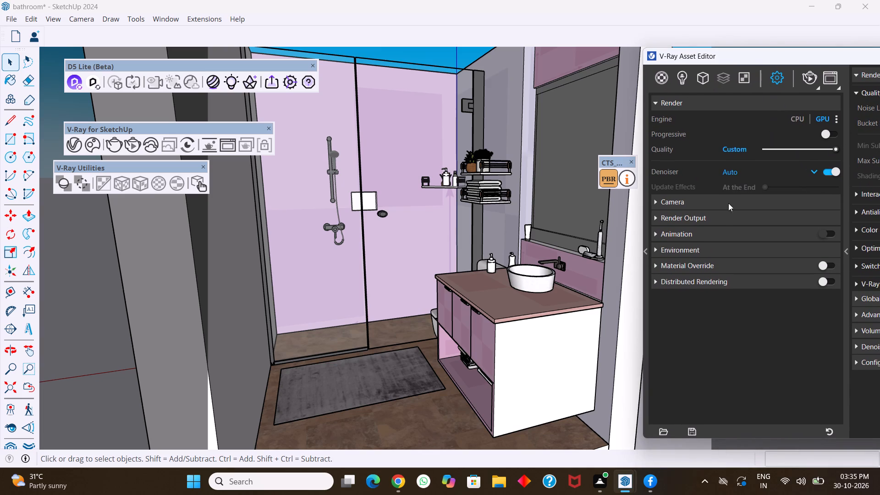
click(720, 217)
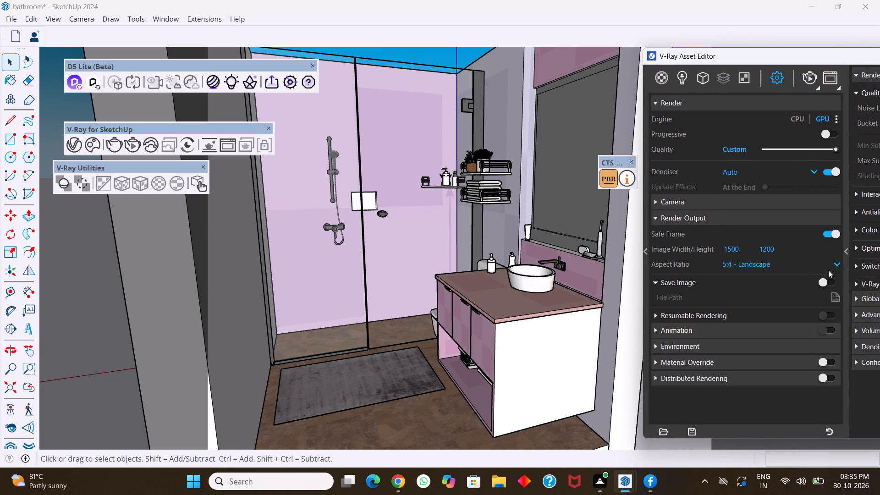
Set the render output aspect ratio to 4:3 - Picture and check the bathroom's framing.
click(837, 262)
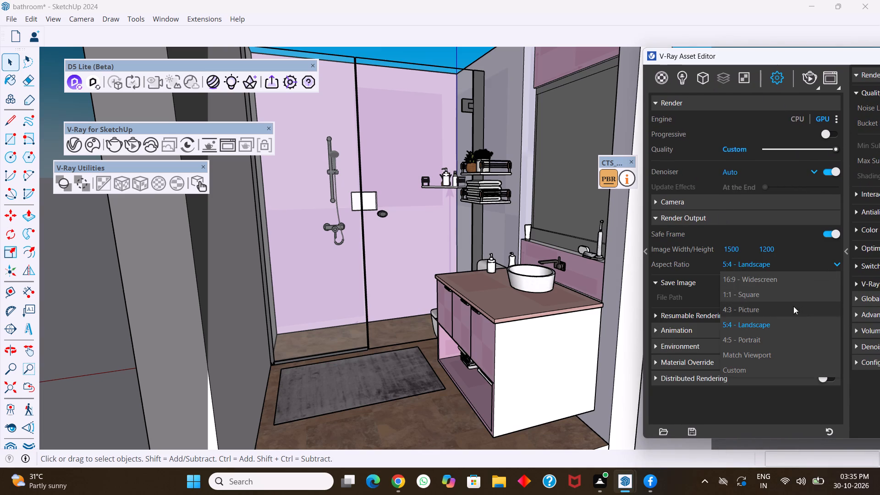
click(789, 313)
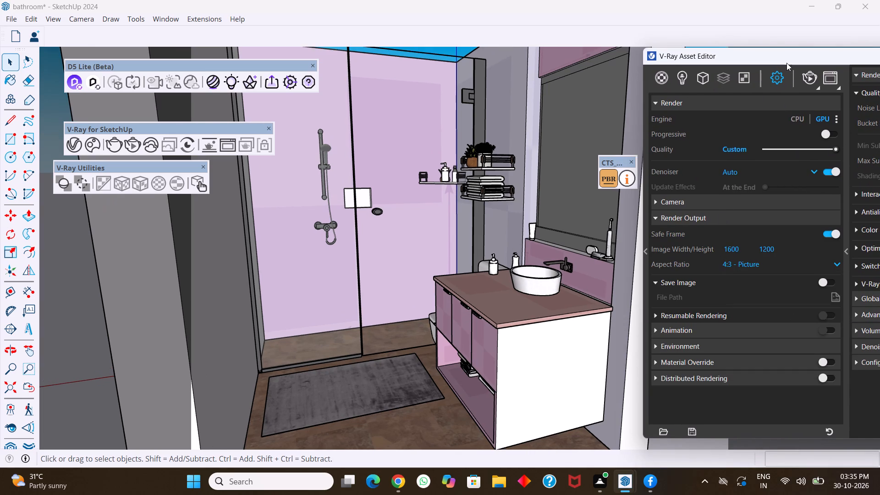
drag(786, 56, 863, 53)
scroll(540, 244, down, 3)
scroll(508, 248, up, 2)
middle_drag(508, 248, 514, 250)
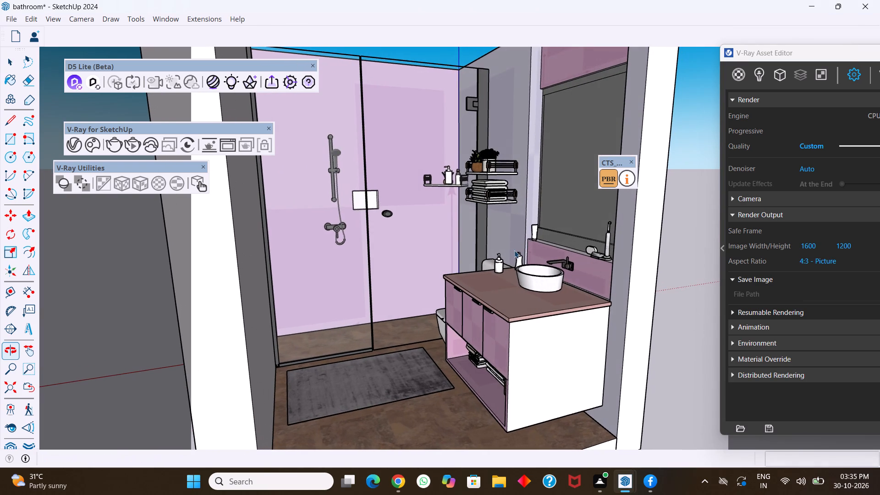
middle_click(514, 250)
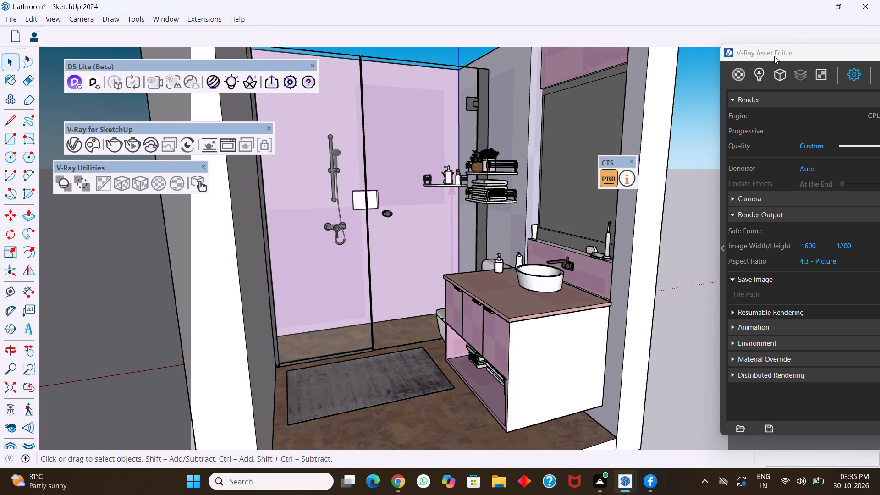
Set the render output aspect ratio to 1:1 - Square.
click(851, 261)
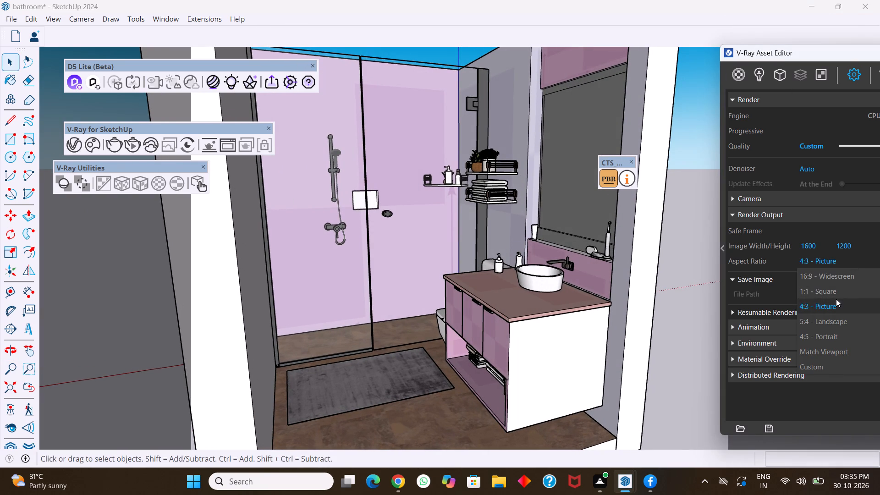
click(837, 294)
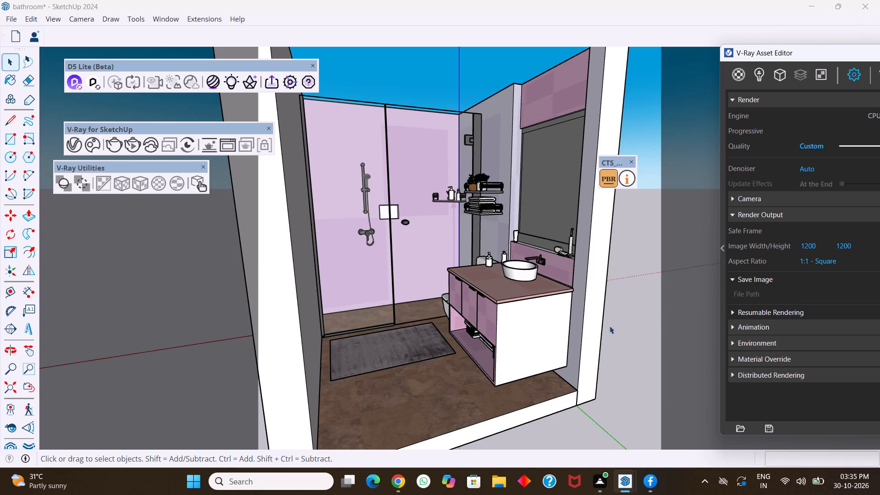
Frame the shower, mat and vanity closely within the square safe frame.
shift+middle_drag(503, 361, 511, 370)
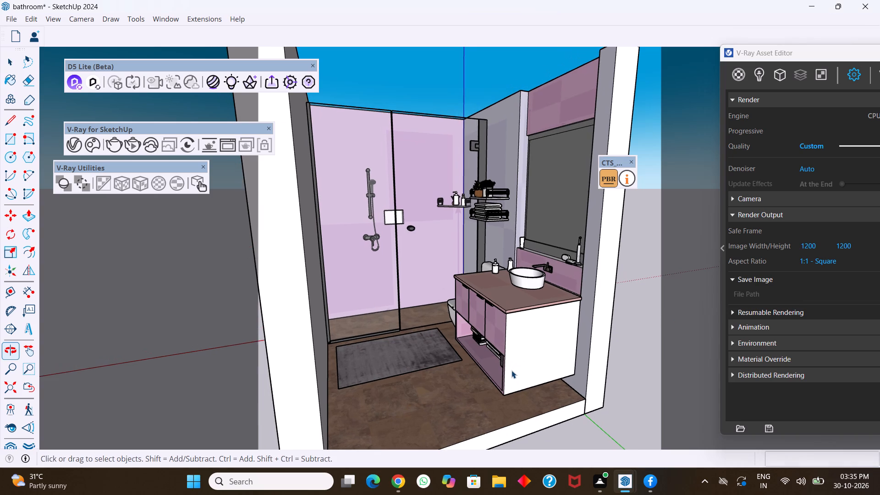
scroll(511, 370, up, 1)
shift+scroll(511, 370, up, 1)
shift+middle_drag(511, 370, 535, 380)
scroll(535, 380, up, 1)
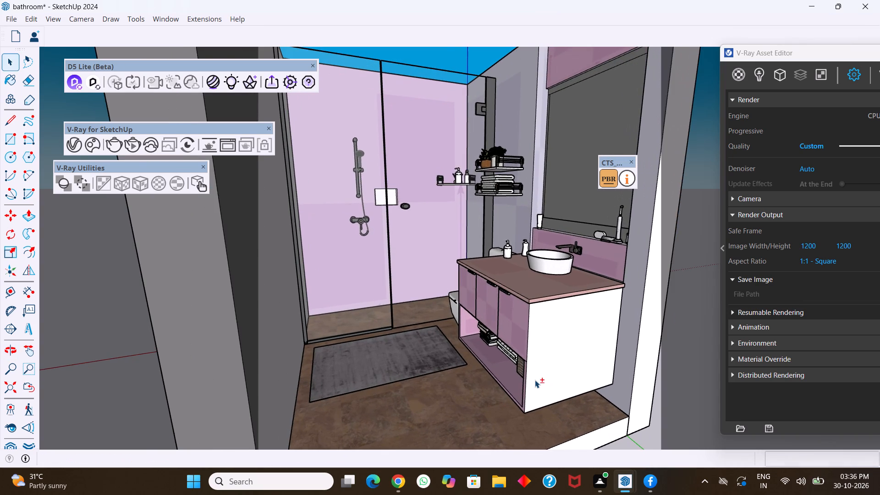
shift+middle_drag(534, 380, 546, 386)
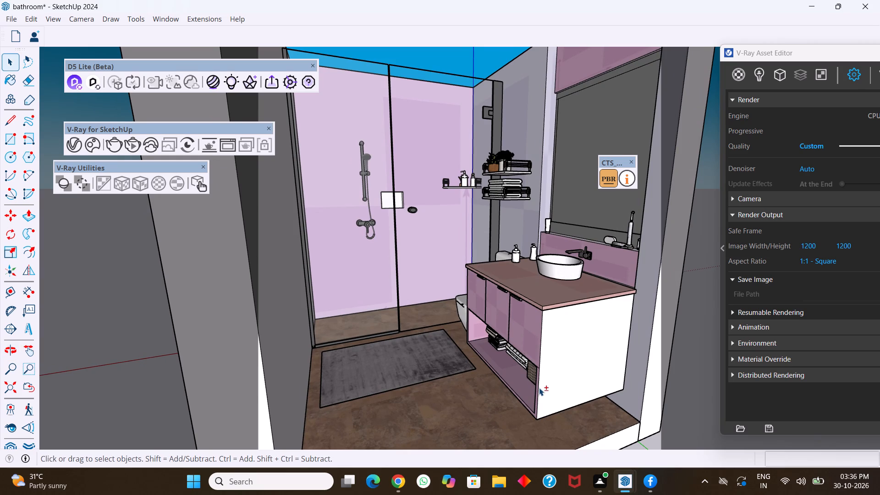
shift+middle_drag(539, 388, 536, 392)
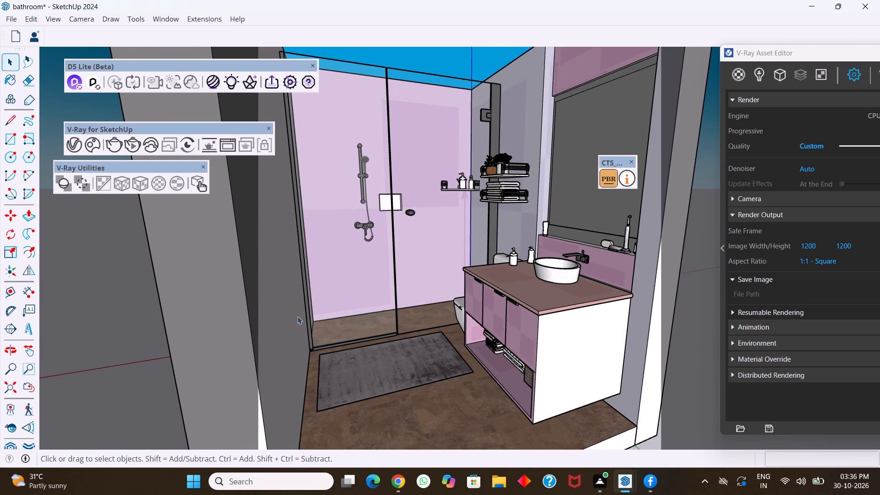
Widen the camera's field of view to about 70.6 degrees.
click(25, 426)
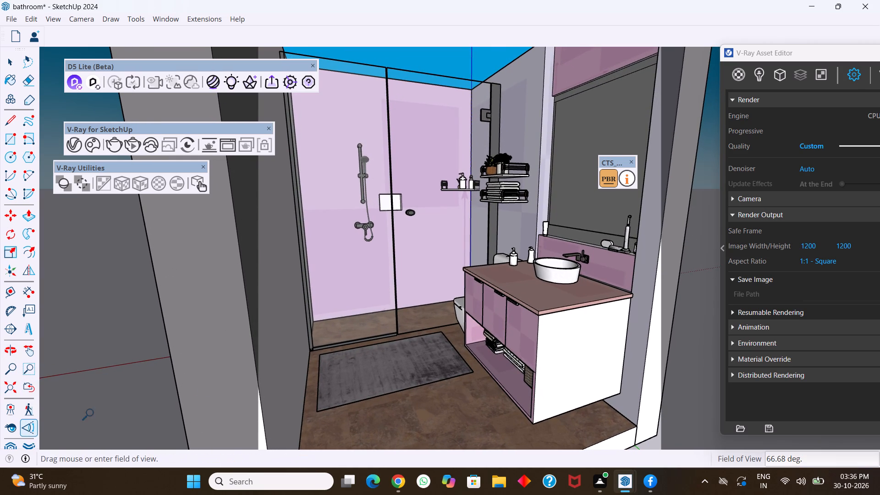
drag(413, 368, 414, 370)
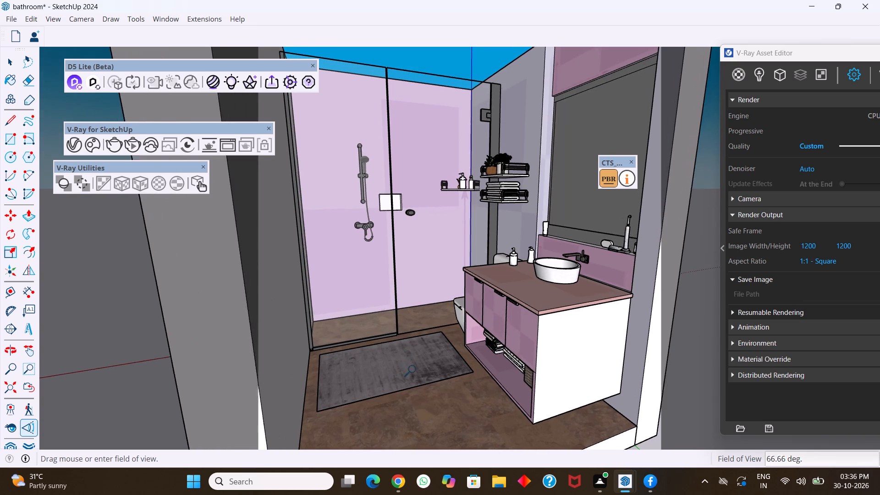
drag(414, 370, 420, 380)
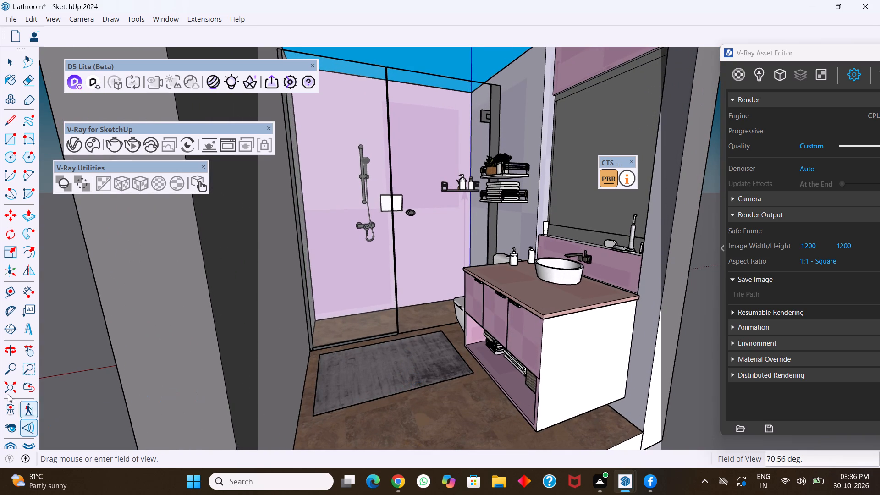
Fine-tune the framing of the shower, mat and vanity, and add the view as a new scene.
click(11, 349)
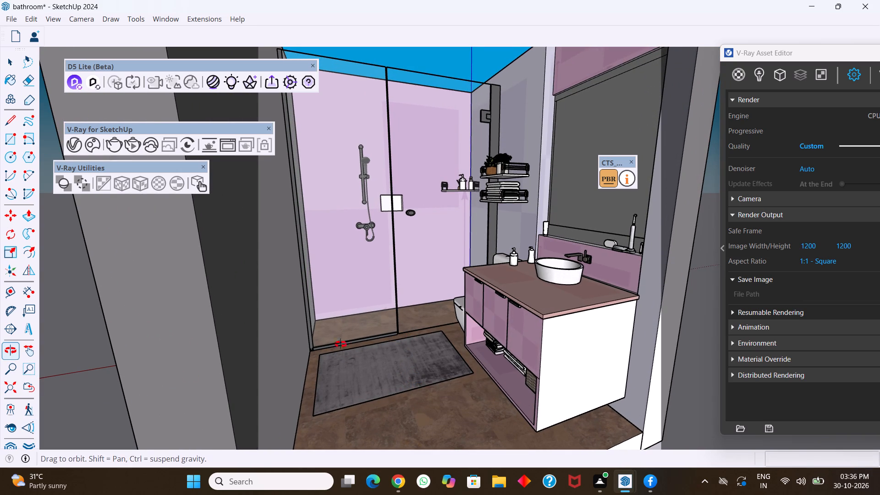
click(29, 351)
drag(373, 342, 376, 348)
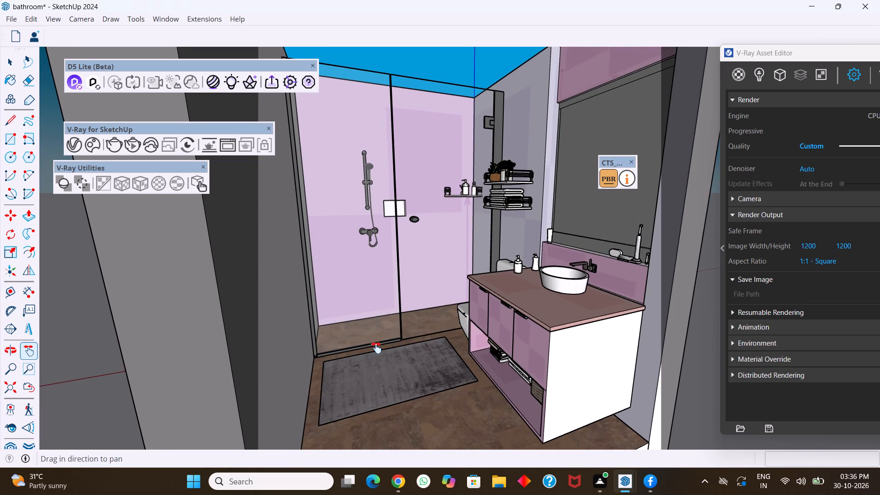
drag(376, 348, 376, 352)
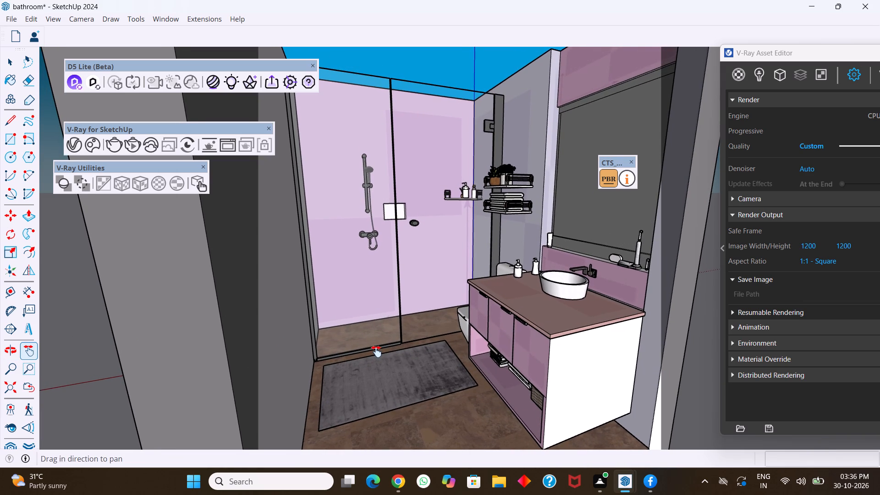
drag(376, 352, 378, 352)
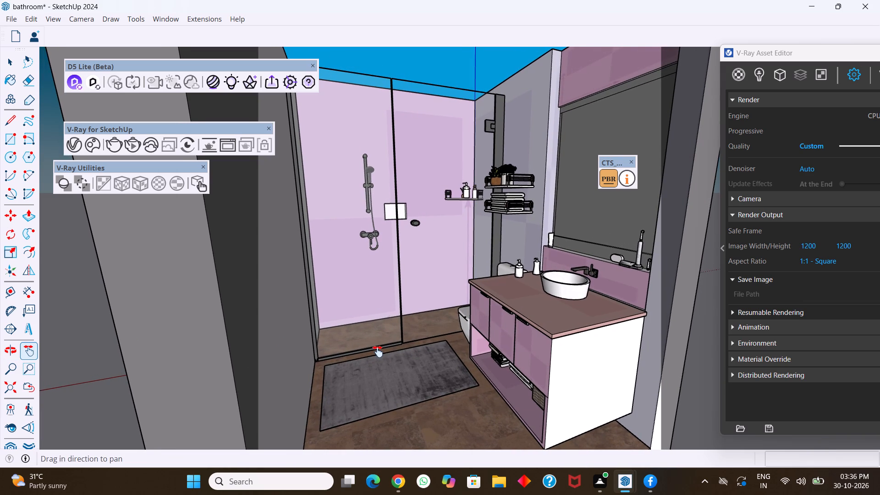
click(378, 352)
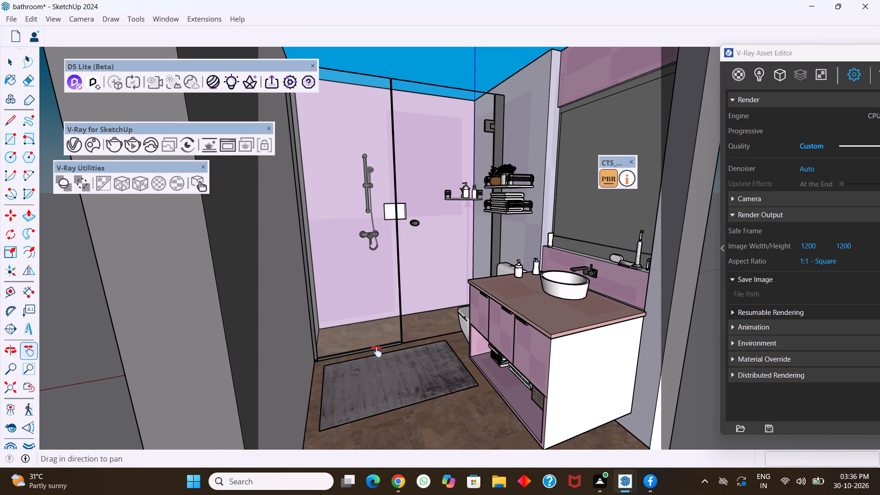
click(377, 352)
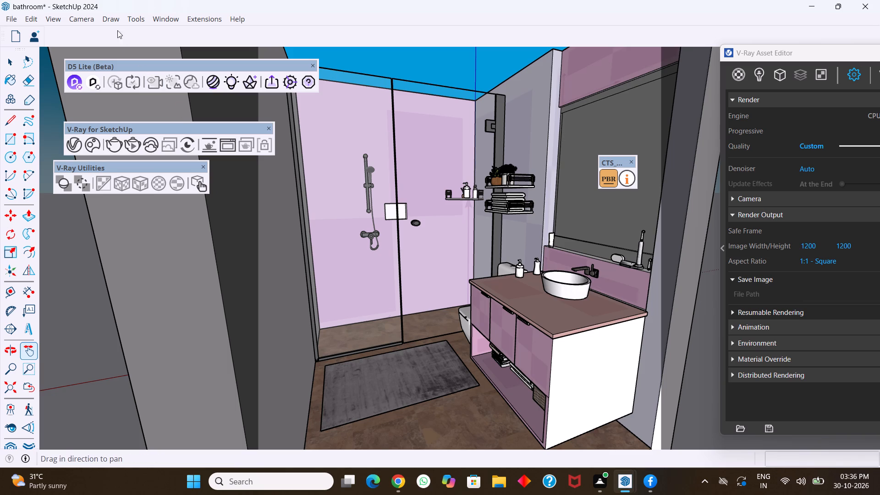
click(58, 19)
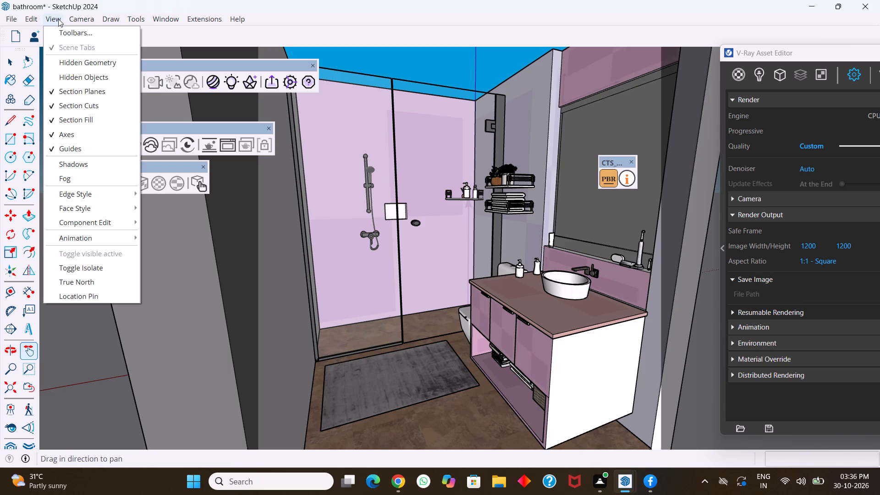
click(167, 236)
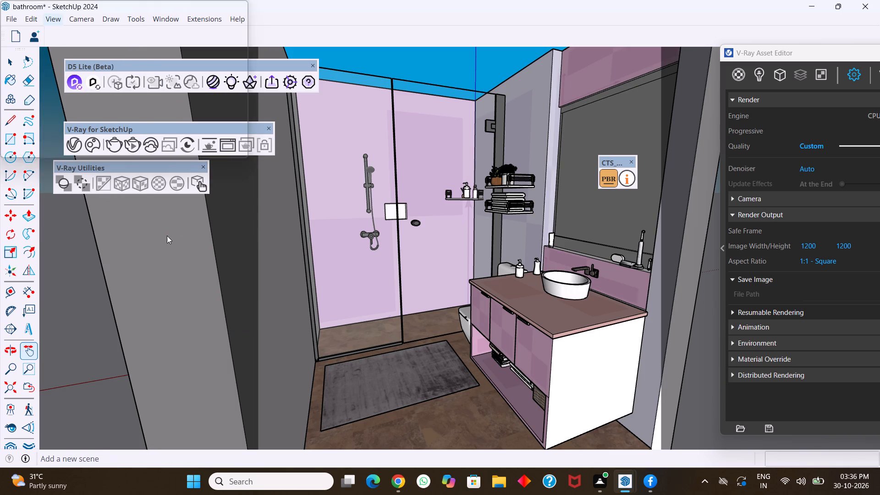
click(487, 285)
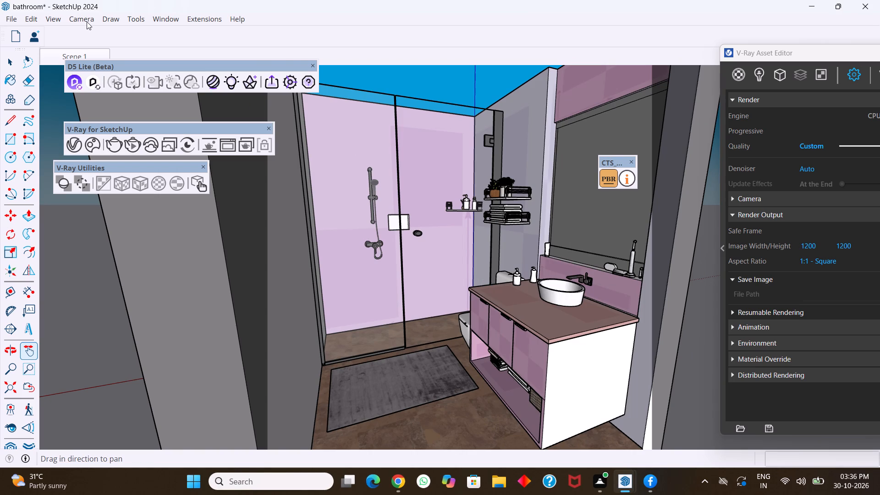
Shift the interior framing slightly and update Scene 1 with the adjusted view.
click(403, 283)
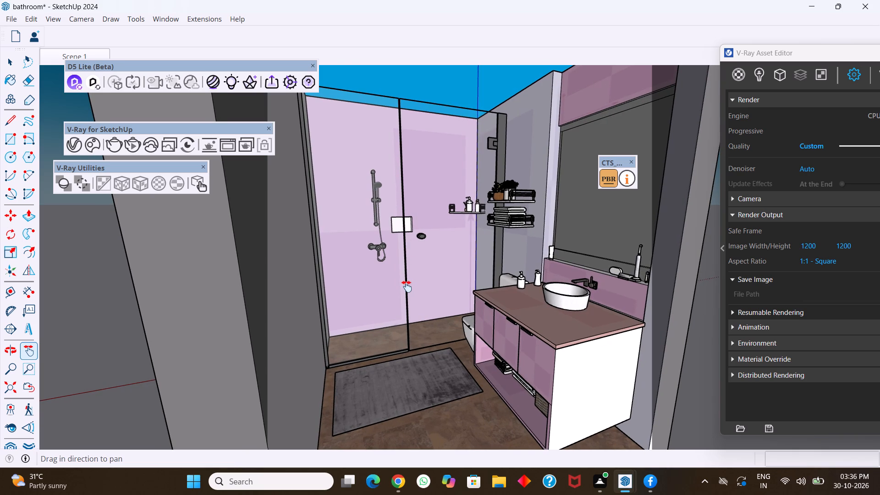
scroll(407, 286, up, 1)
scroll(407, 286, down, 1)
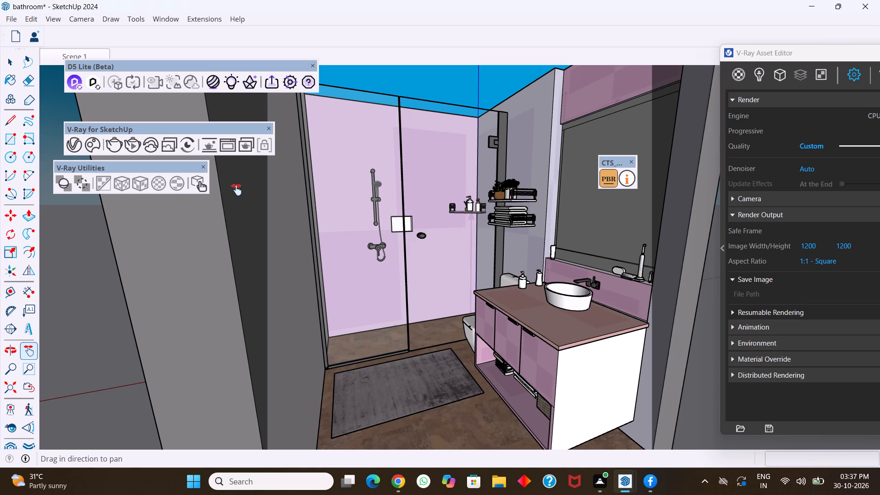
right_click(80, 55)
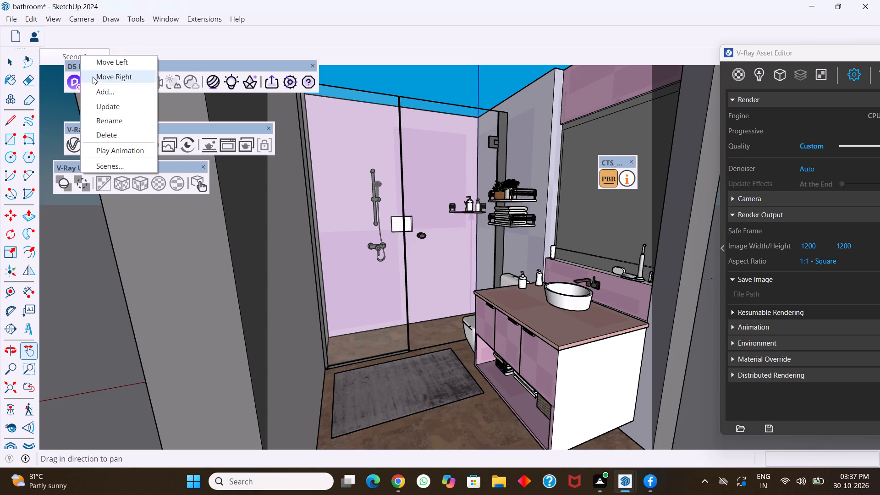
click(113, 105)
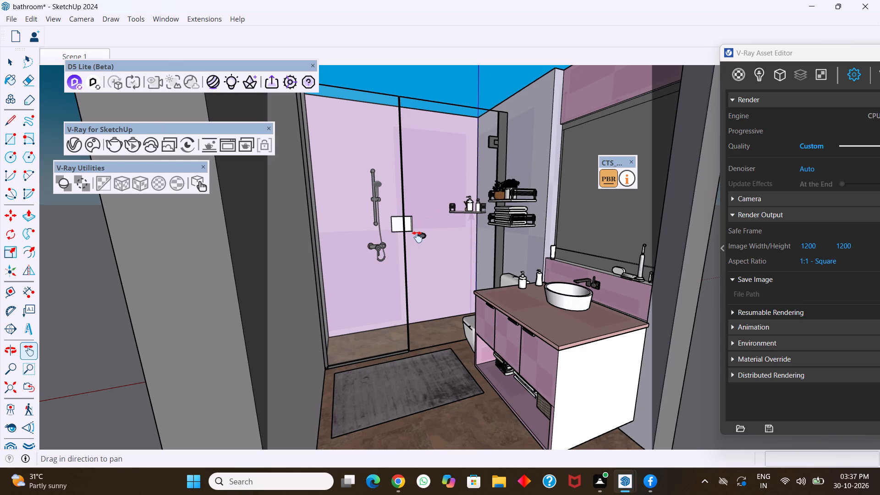
Open the group of the wall opposite the mirror for editing from outside the bathroom and select its outer face.
scroll(417, 237, down, 4)
middle_drag(450, 280, 418, 275)
middle_drag(426, 273, 434, 302)
middle_drag(431, 302, 465, 307)
scroll(433, 283, up, 2)
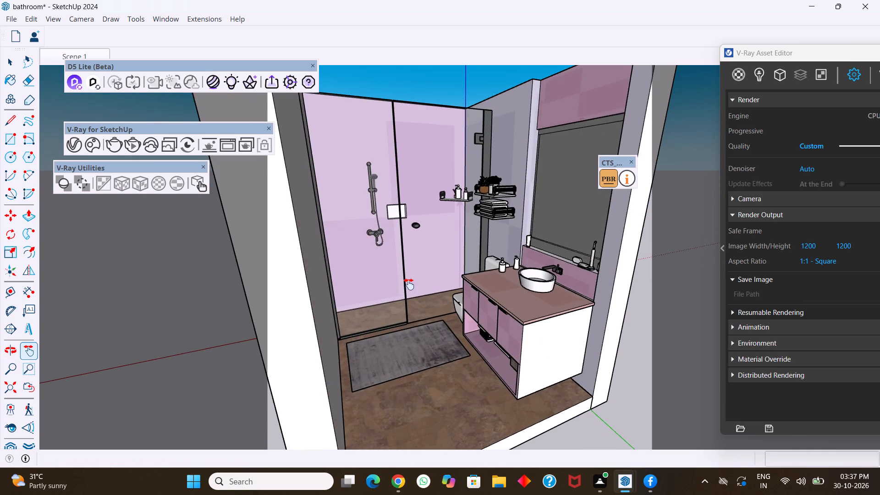
scroll(409, 284, down, 2)
middle_drag(414, 310, 442, 306)
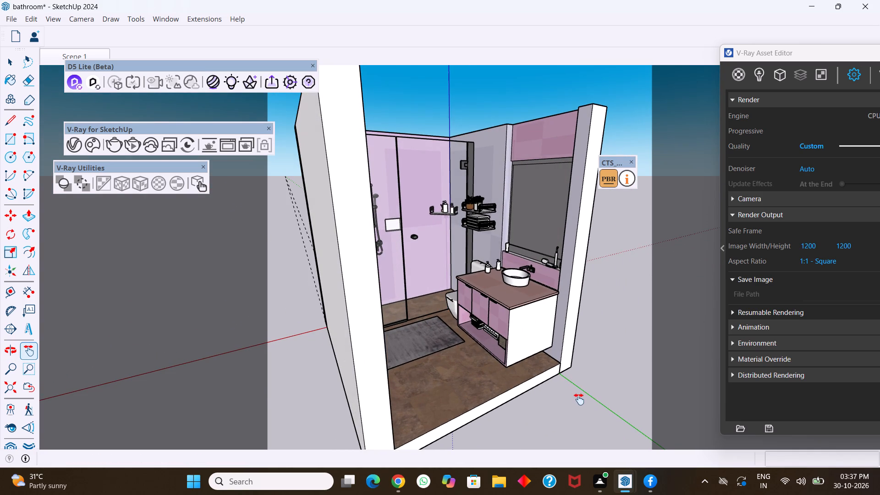
key(space)
click(579, 399)
middle_drag(445, 359, 509, 356)
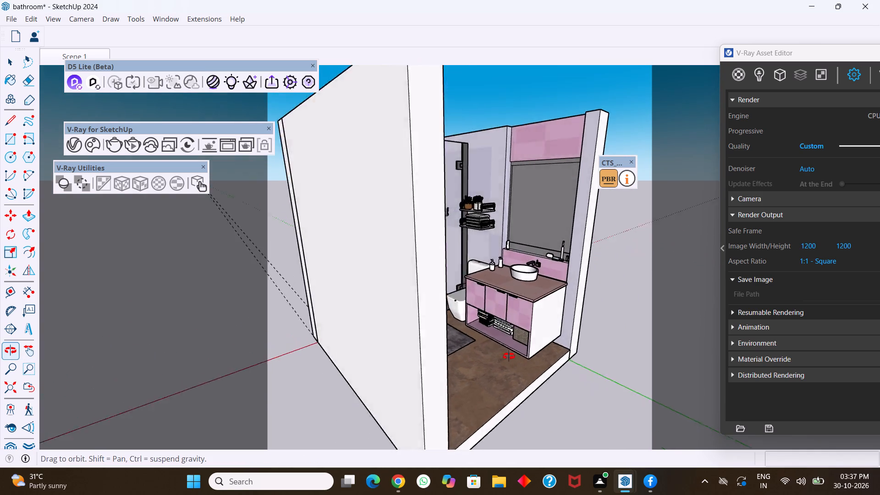
middle_drag(509, 356, 552, 380)
middle_drag(417, 316, 520, 354)
middle_drag(477, 328, 441, 328)
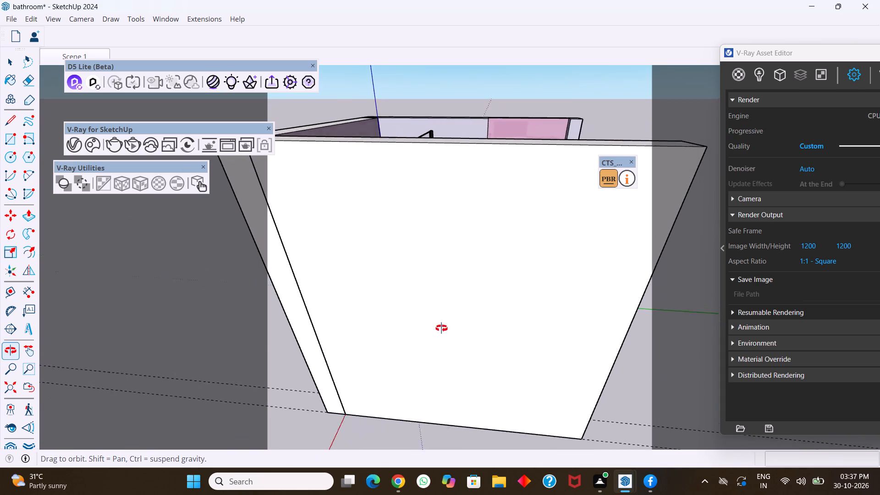
middle_drag(441, 328, 254, 346)
middle_drag(321, 335, 519, 302)
shift+middle_drag(436, 208, 379, 207)
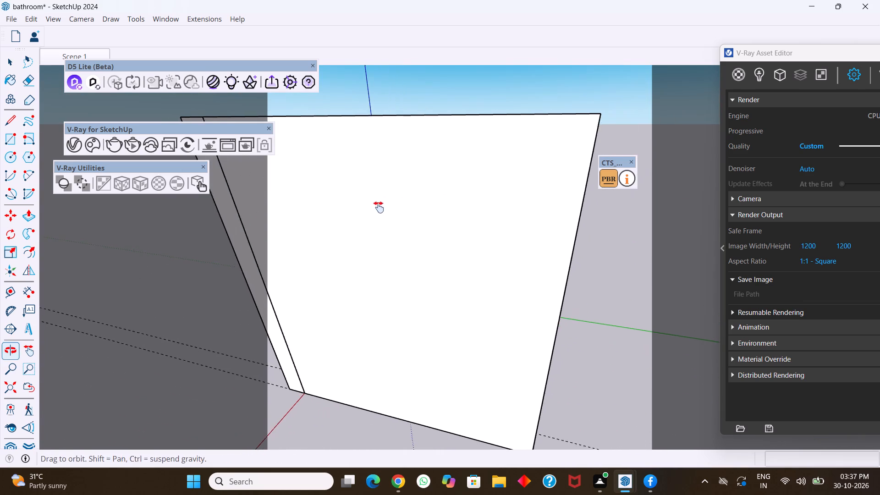
shift+middle_drag(379, 207, 374, 207)
middle_drag(396, 268, 502, 249)
click(506, 248)
middle_drag(481, 208, 350, 231)
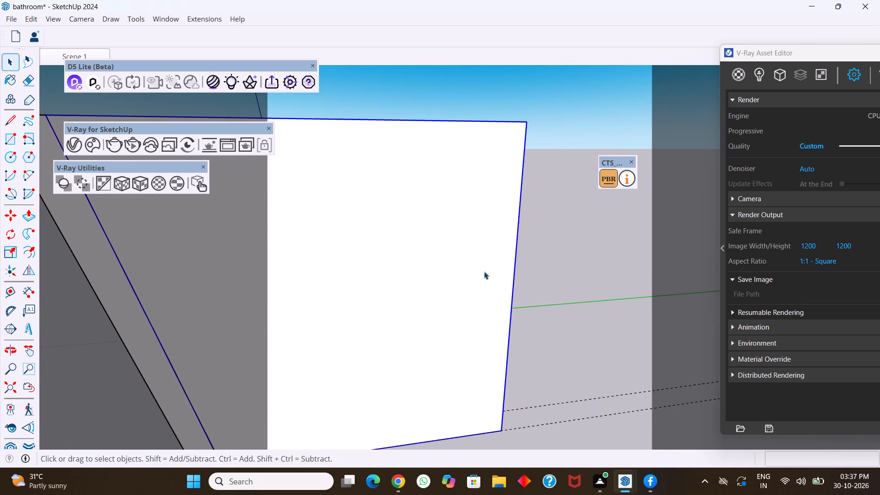
middle_drag(484, 271, 447, 462)
middle_drag(445, 365, 427, 465)
middle_drag(417, 408, 407, 230)
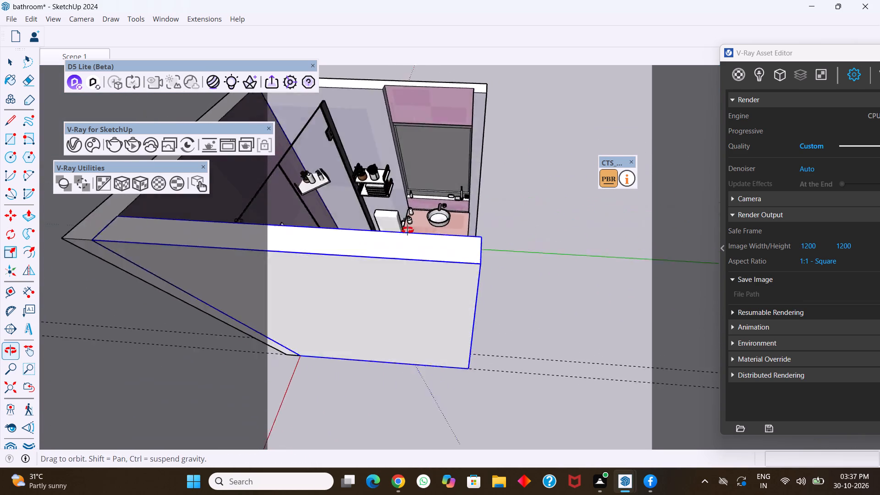
middle_drag(407, 230, 414, 138)
middle_drag(415, 245, 434, 178)
click(429, 214)
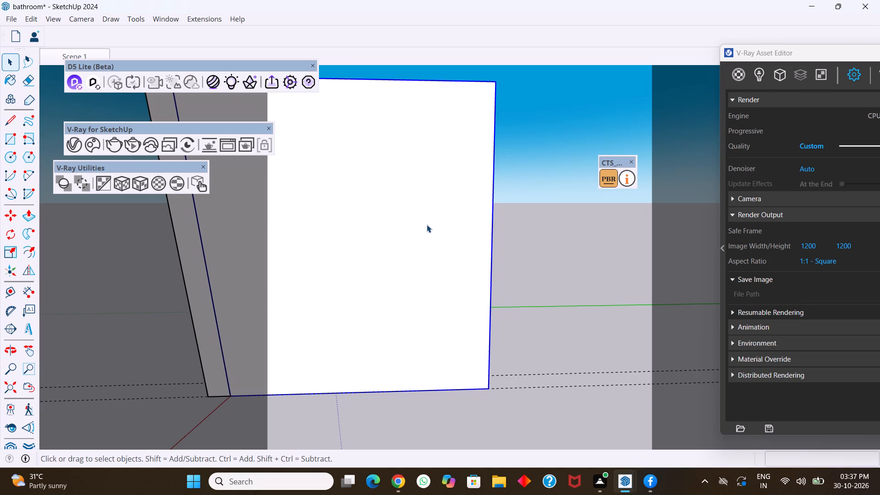
double_click(427, 225)
click(427, 225)
click(403, 228)
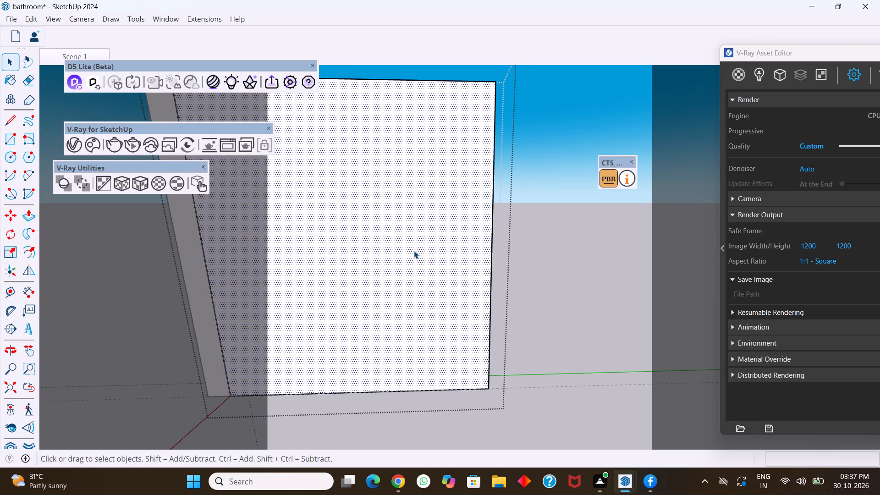
Draw a 2' by 7' rectangle on the outer face of the wall opposite the mirror.
middle_drag(414, 251, 450, 366)
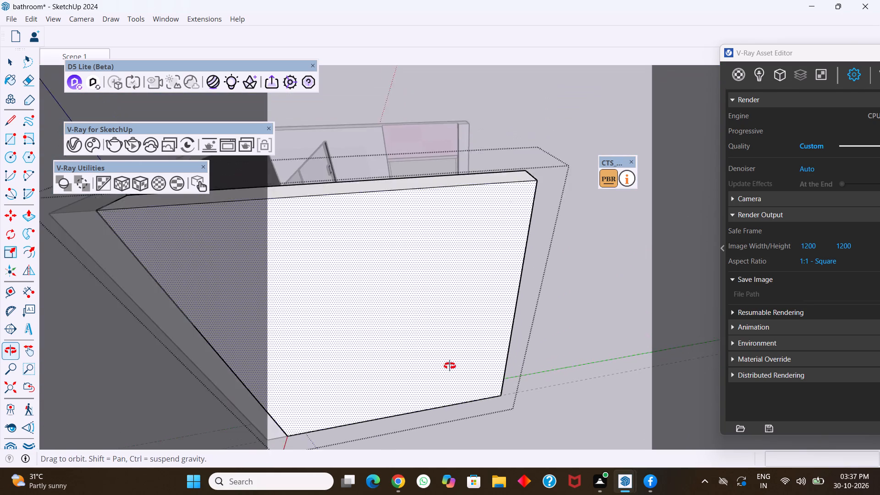
middle_drag(450, 366, 449, 368)
middle_drag(467, 248, 489, 356)
middle_drag(466, 332, 444, 199)
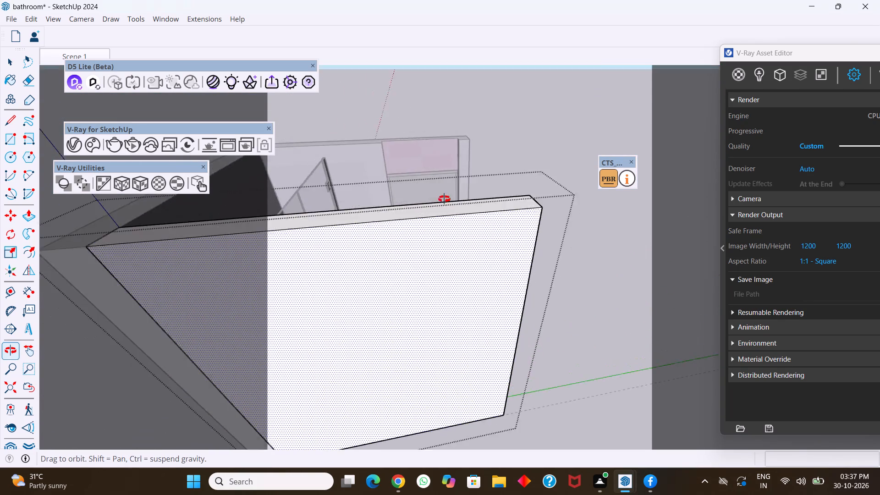
middle_drag(444, 199, 438, 142)
middle_drag(473, 250, 465, 187)
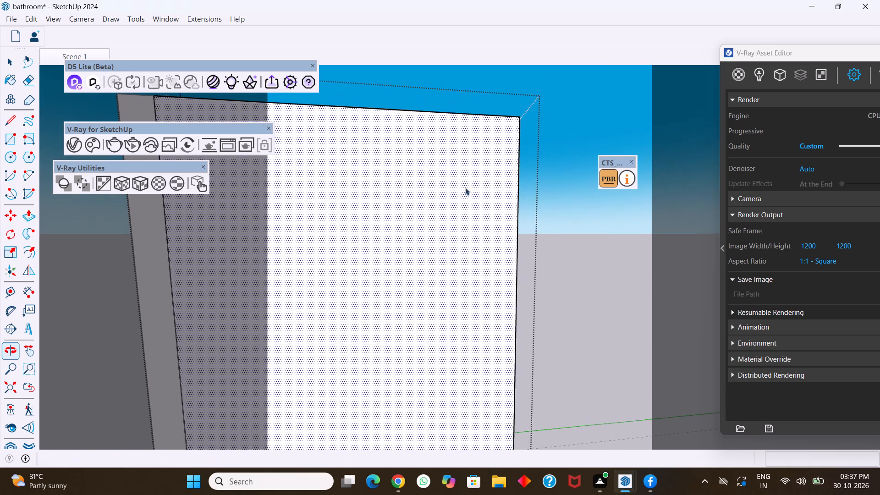
scroll(436, 255, down, 1)
shift+middle_drag(436, 255, 460, 234)
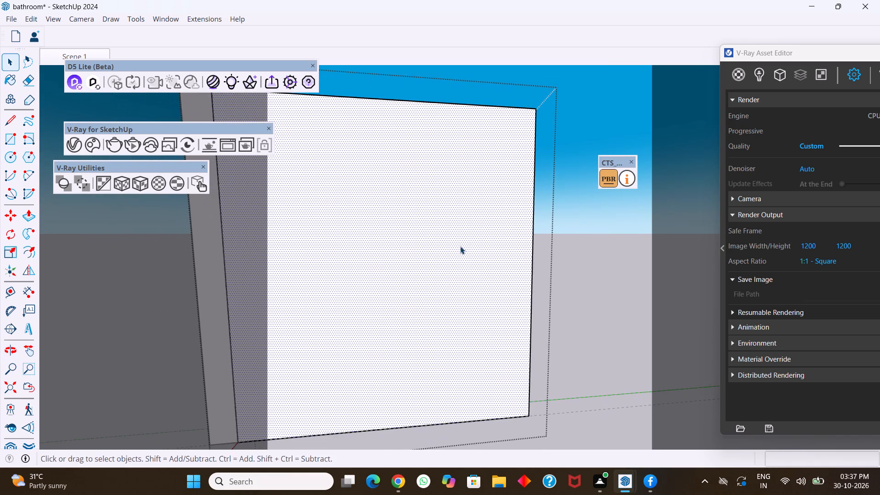
middle_drag(460, 246, 453, 246)
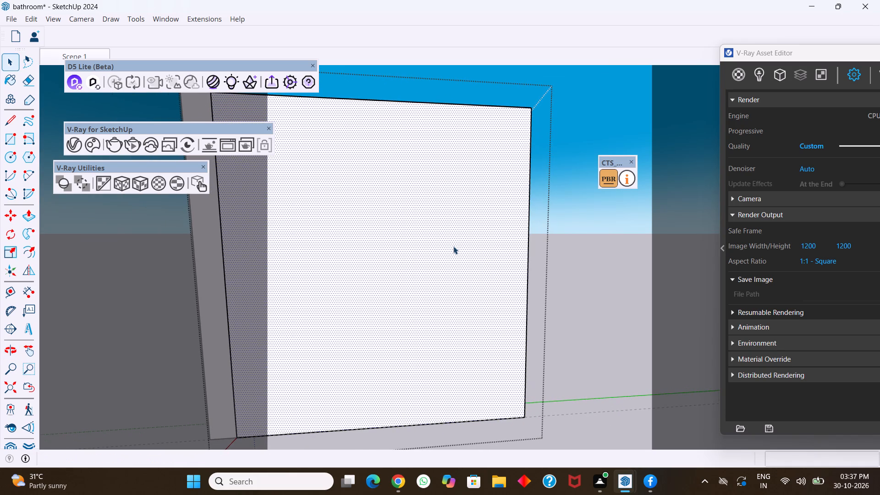
key(r)
click(446, 236)
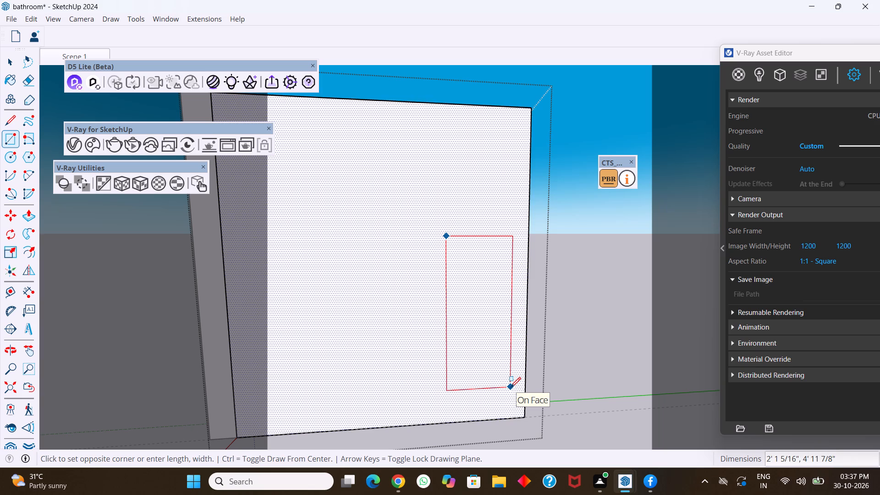
text(2')
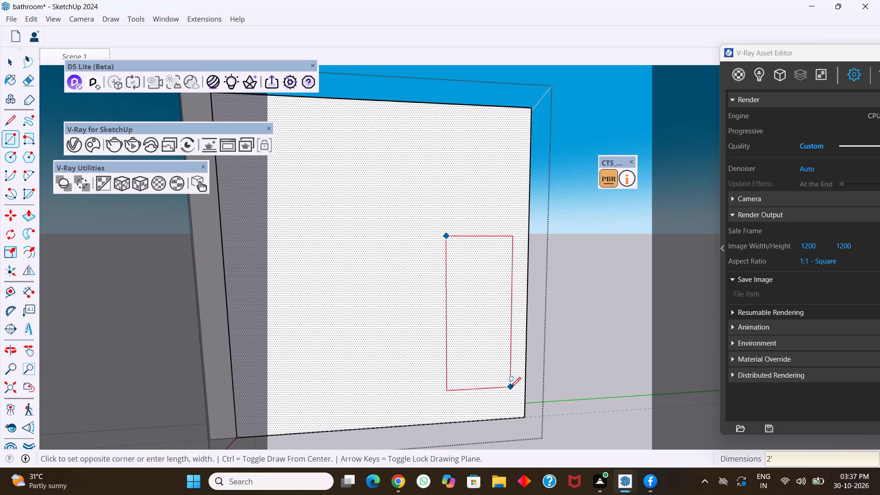
text(,7')
key(Return)
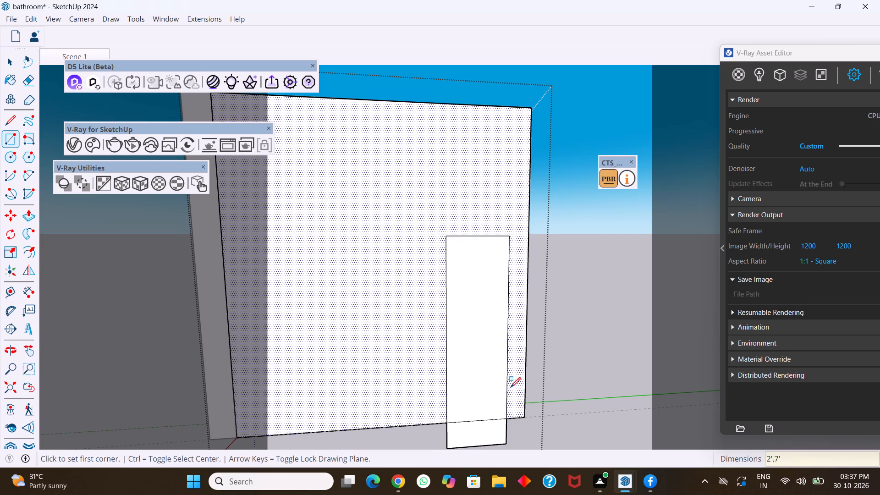
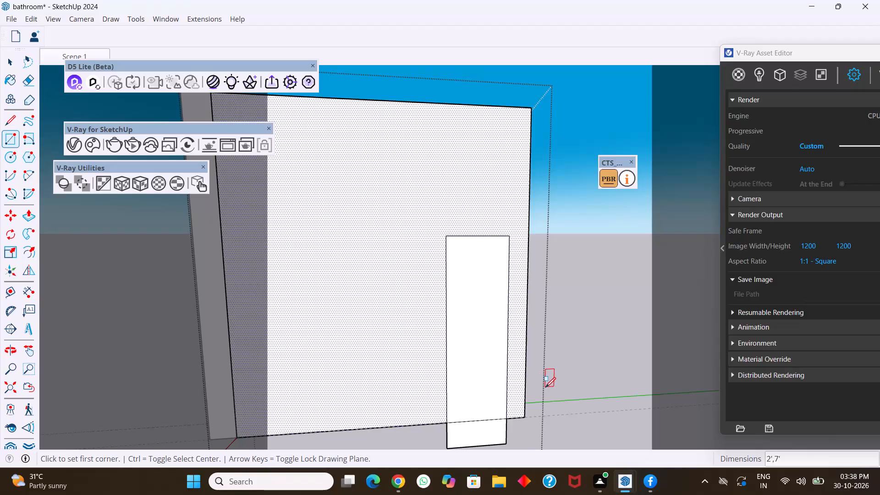
Move all the edges of the door-sized rectangle straight up from its bottom corner toward the wall's bottom edge.
key(space)
click(483, 327)
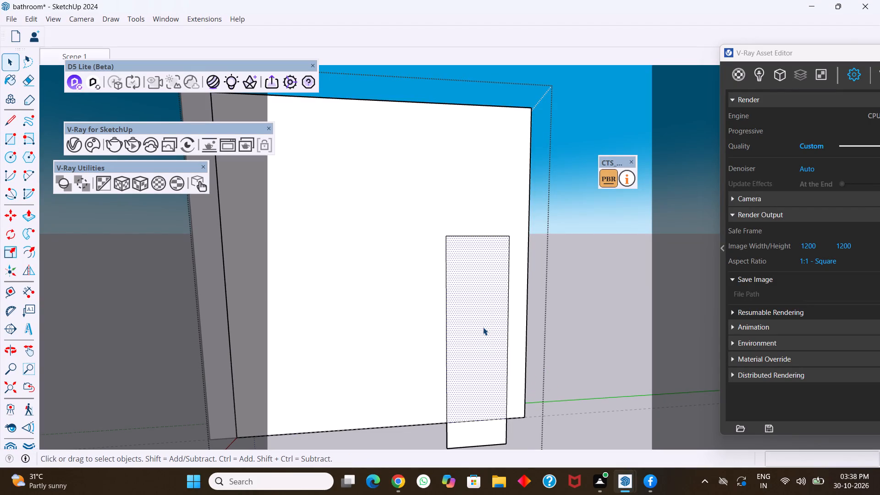
click(498, 236)
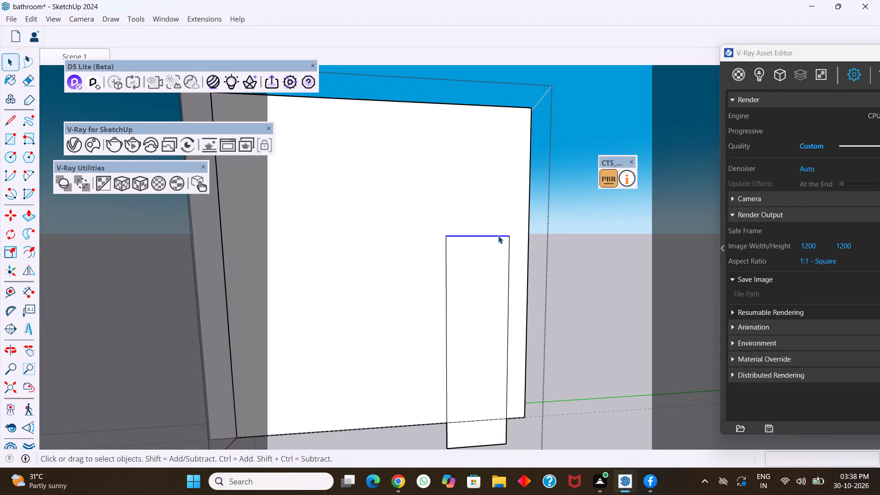
click(508, 284)
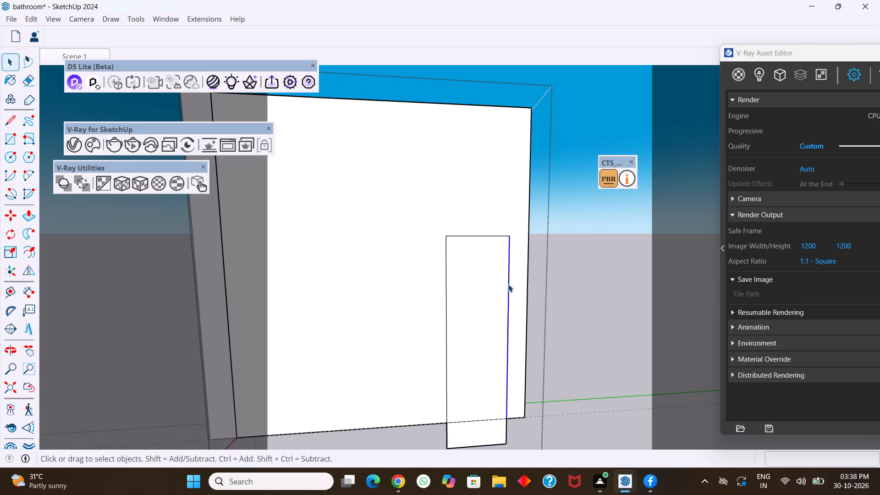
shift+click(488, 236)
shift+click(445, 253)
shift+scroll(469, 264, down, 3)
shift+scroll(495, 390, up, 6)
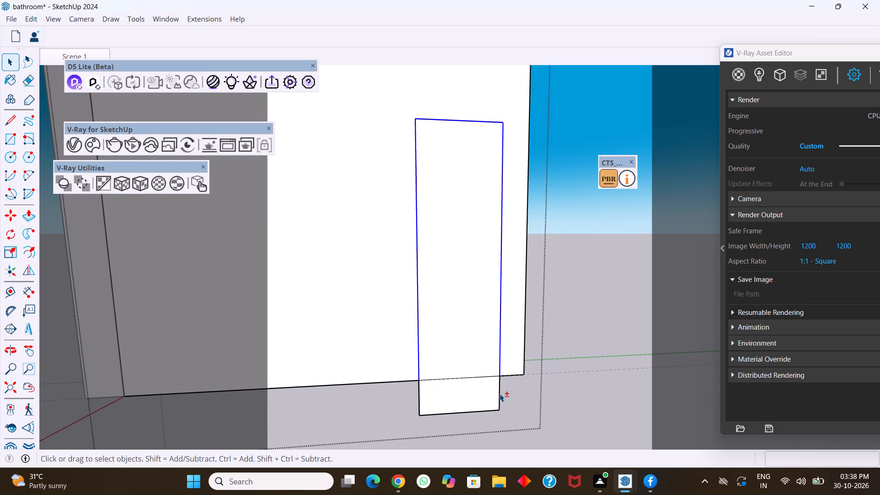
shift+click(500, 394)
shift+click(491, 410)
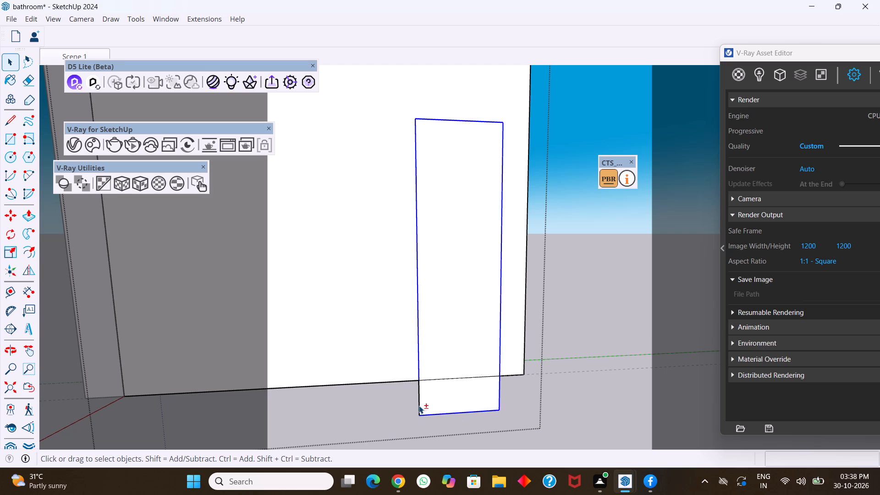
shift+click(419, 406)
key(m)
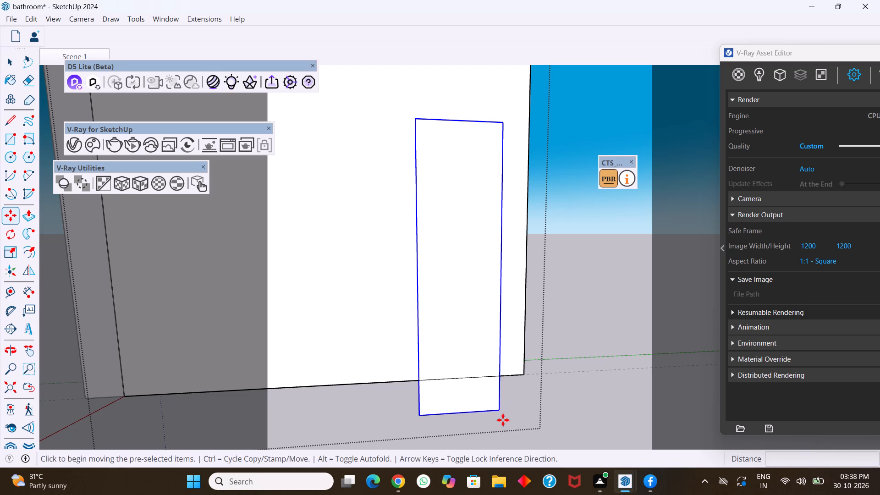
scroll(503, 420, up, 3)
click(497, 408)
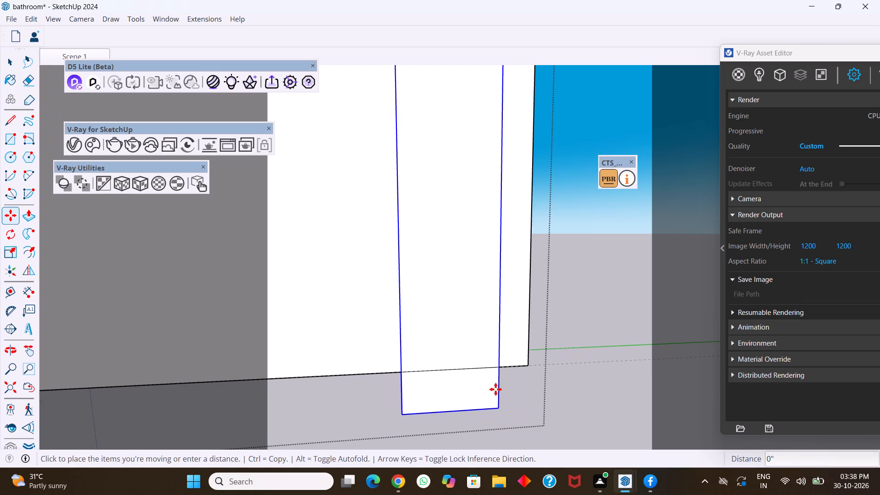
key(Up)
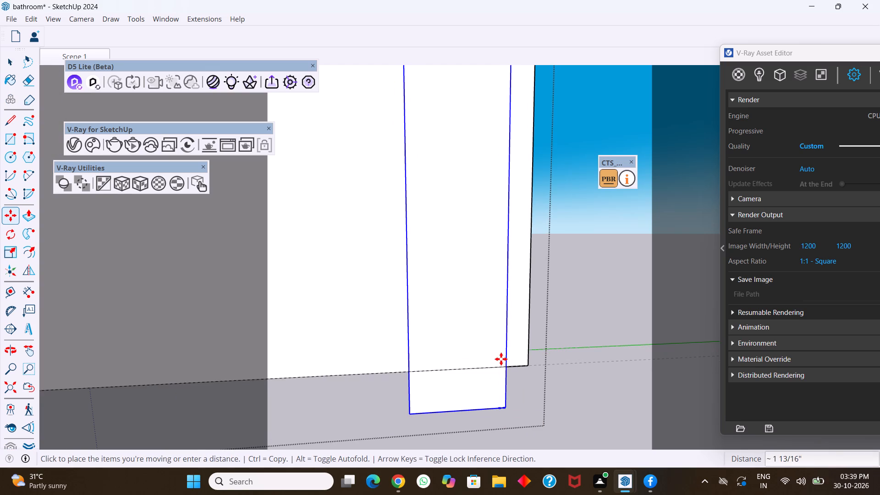
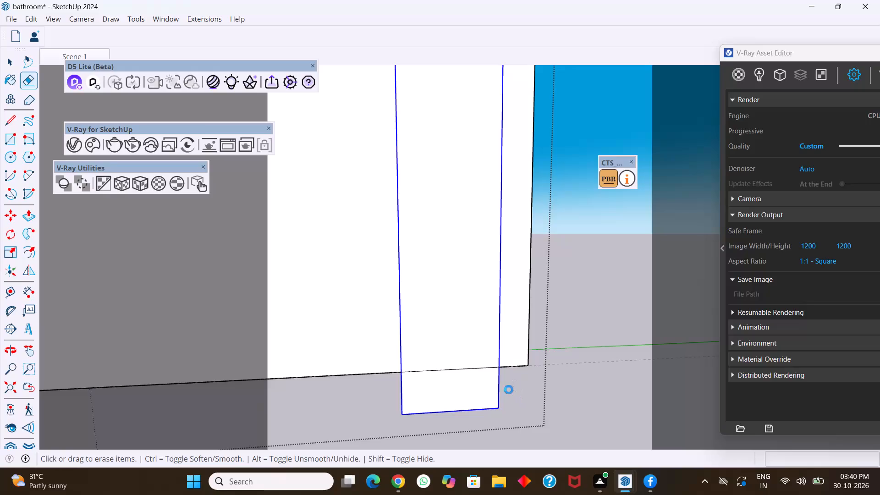
Erase the parts of the door outline that extend below the wall's bottom edge.
click(417, 405)
click(396, 404)
drag(396, 404, 403, 404)
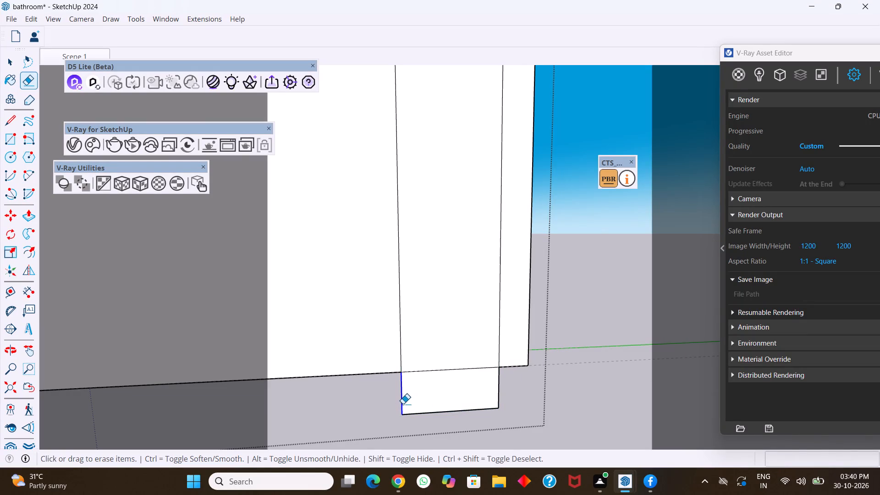
drag(403, 404, 406, 403)
drag(406, 403, 418, 428)
drag(447, 397, 506, 386)
scroll(458, 311, down, 5)
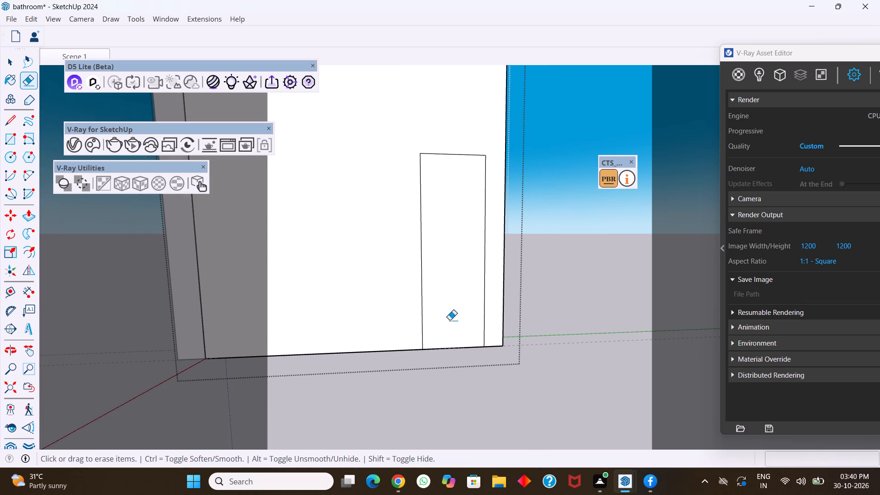
Push the door-shaped face 9" through the wall with Push/Pull to cut the doorway opening.
middle_drag(450, 296, 423, 300)
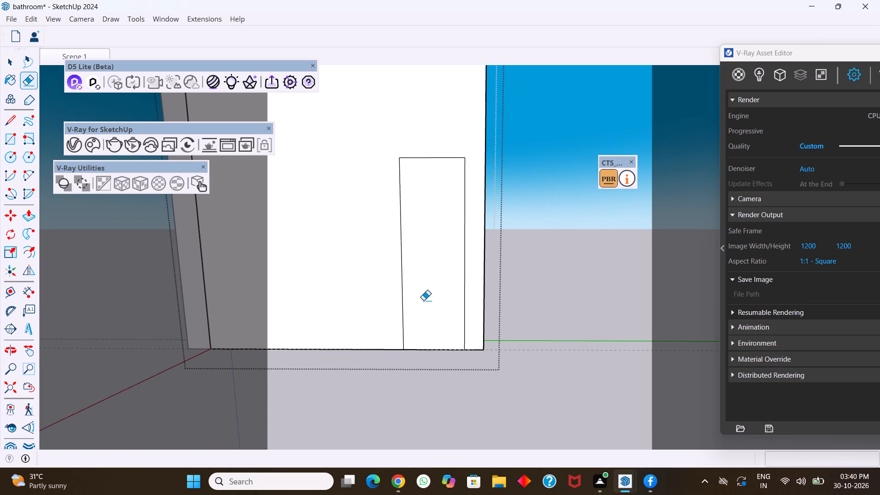
key(p)
click(430, 303)
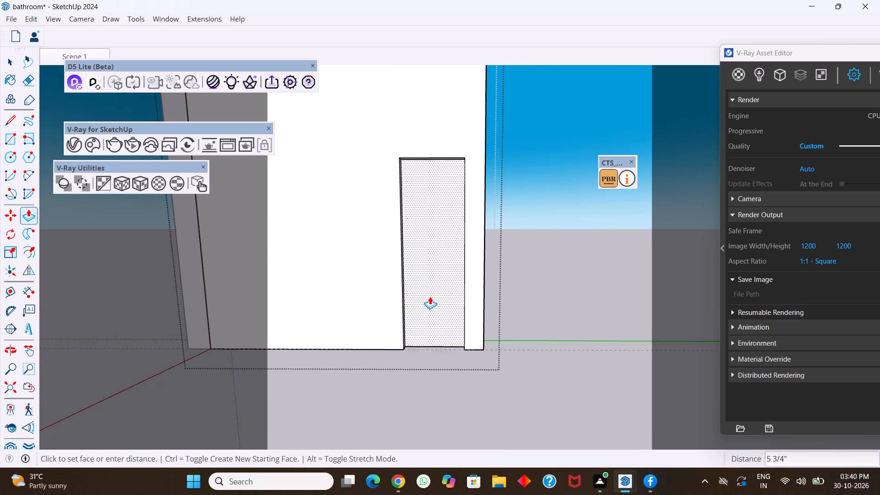
click(429, 275)
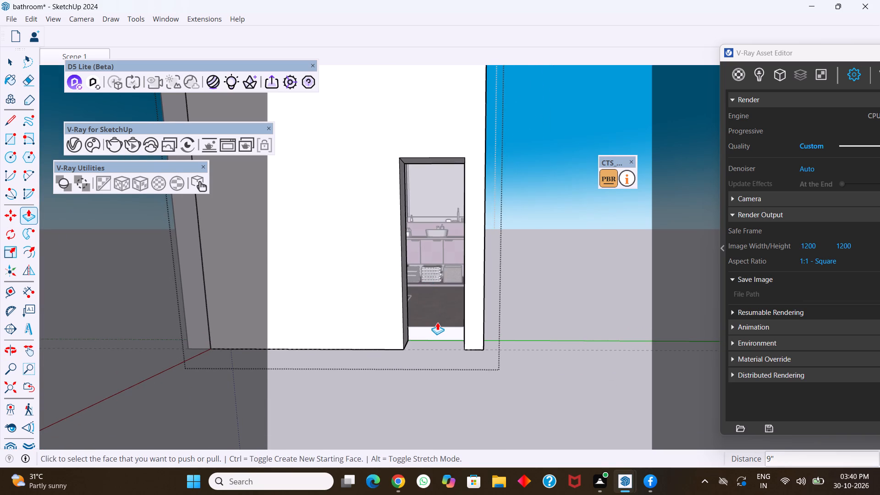
middle_drag(439, 320, 443, 289)
middle_drag(443, 289, 459, 303)
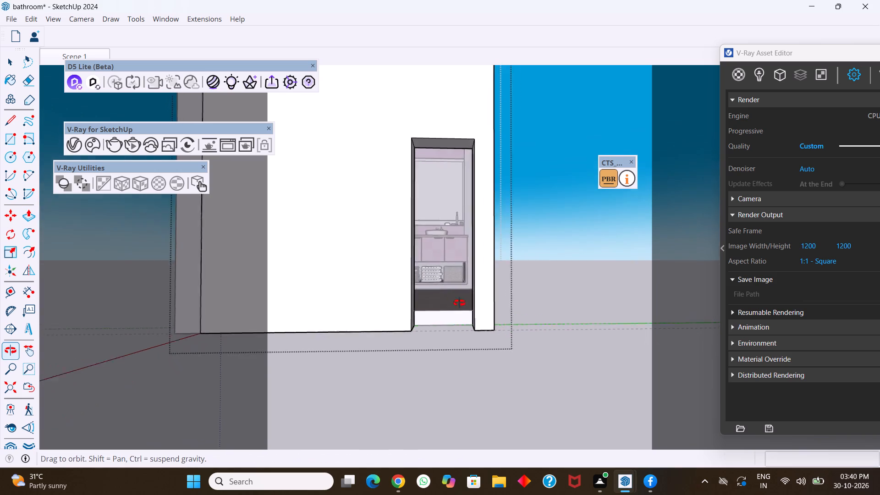
middle_drag(459, 303, 478, 351)
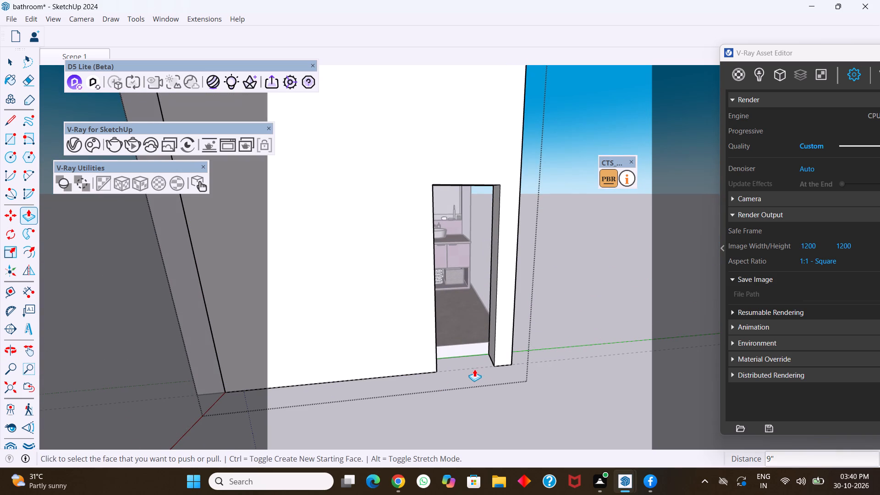
Open the floor group and examine its front face at the doorway for side edges at the jambs.
scroll(474, 369, up, 13)
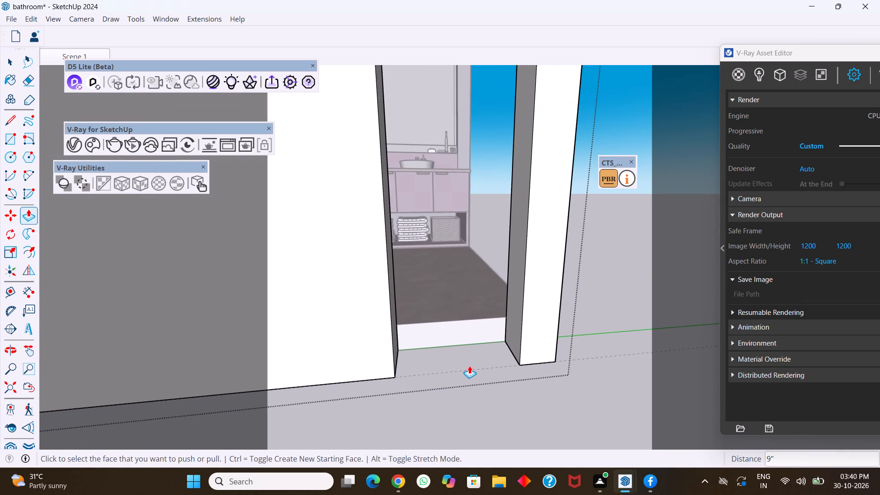
middle_drag(469, 366, 470, 356)
key(space)
click(464, 322)
double_click(464, 322)
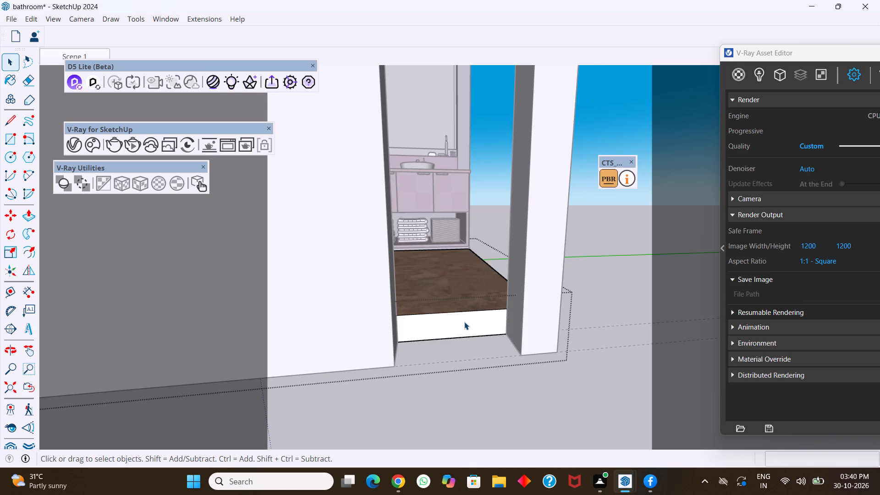
middle_drag(426, 329, 404, 317)
click(429, 377)
middle_drag(397, 311, 385, 308)
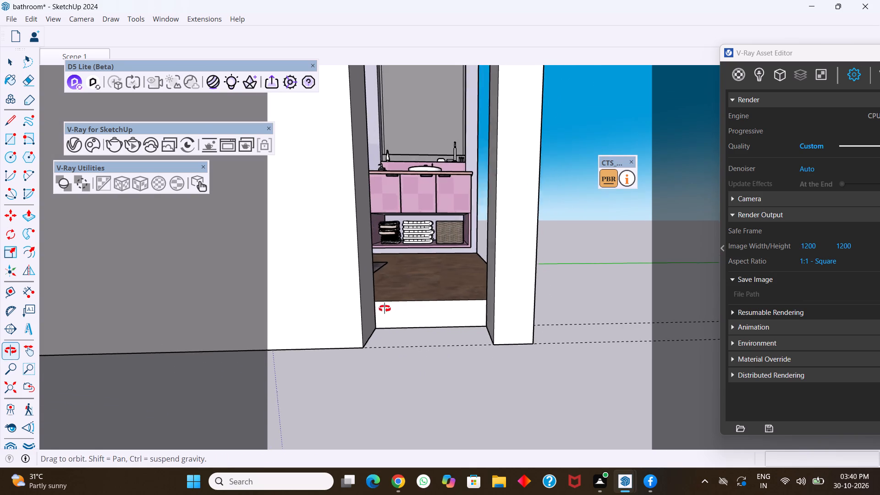
middle_drag(385, 308, 377, 307)
scroll(368, 307, up, 6)
drag(349, 283, 387, 333)
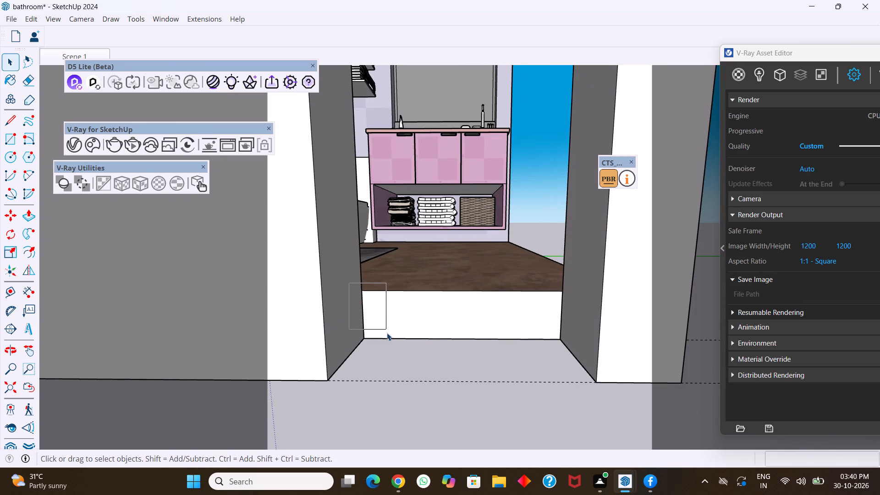
drag(387, 333, 385, 353)
triple_click(396, 313)
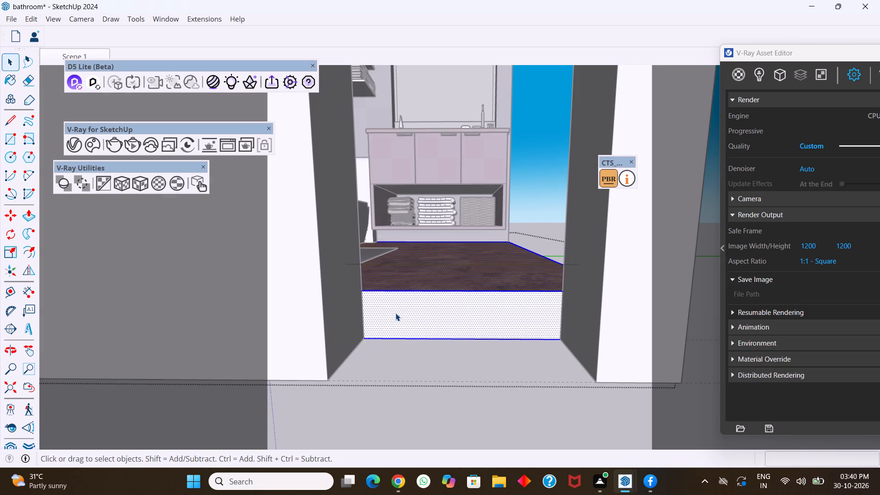
click(396, 313)
click(385, 313)
click(360, 312)
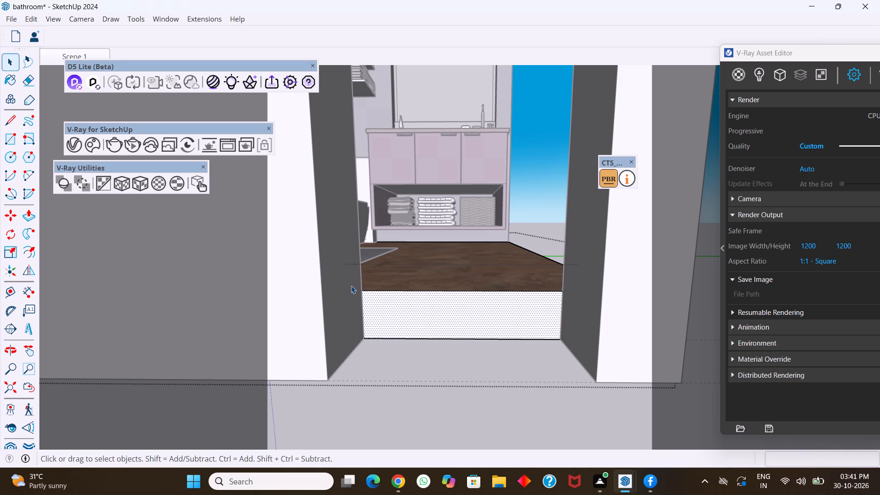
drag(351, 286, 381, 351)
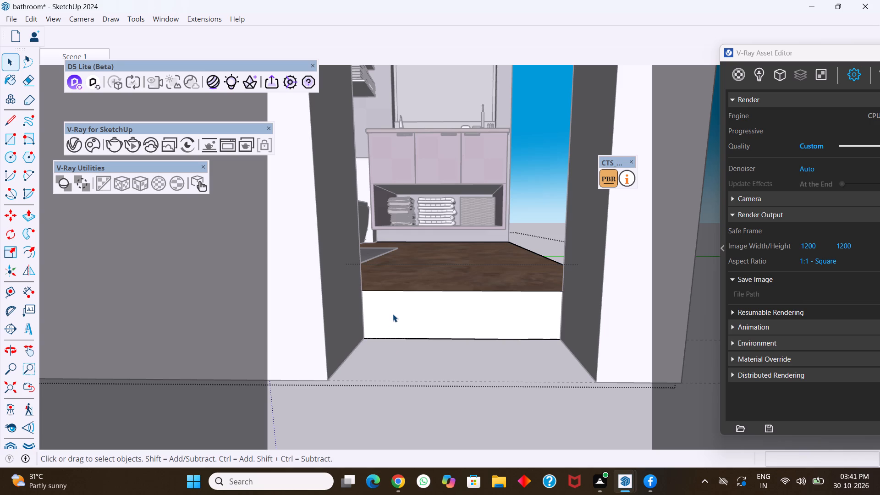
scroll(371, 308, up, 6)
Open the wall group and inspect the vertical jamb edge where it meets the floor's front face.
click(359, 306)
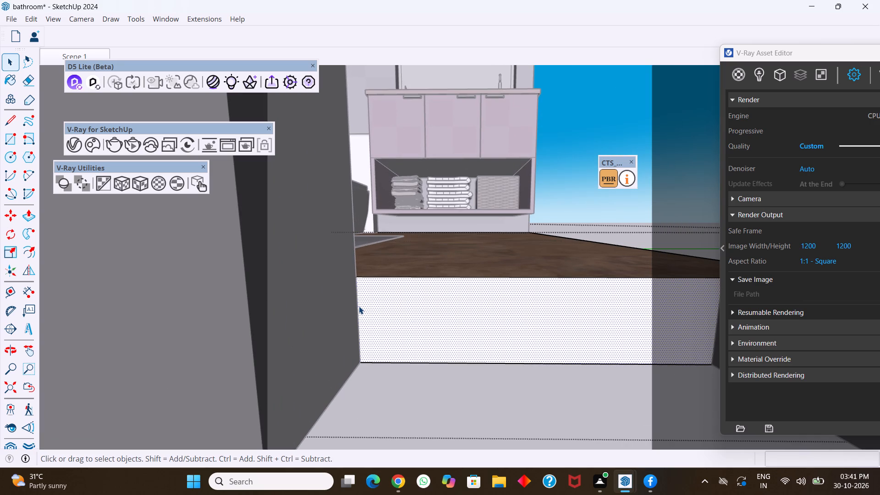
click(359, 306)
triple_click(357, 308)
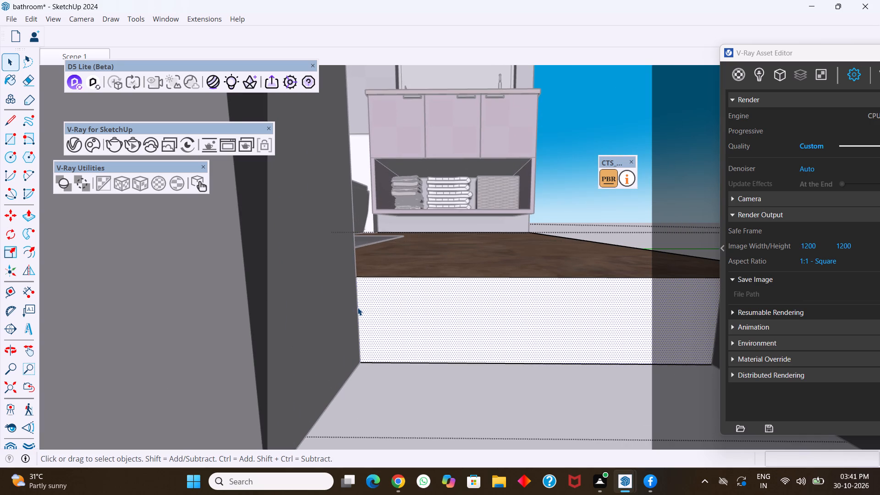
click(357, 308)
double_click(357, 308)
click(355, 316)
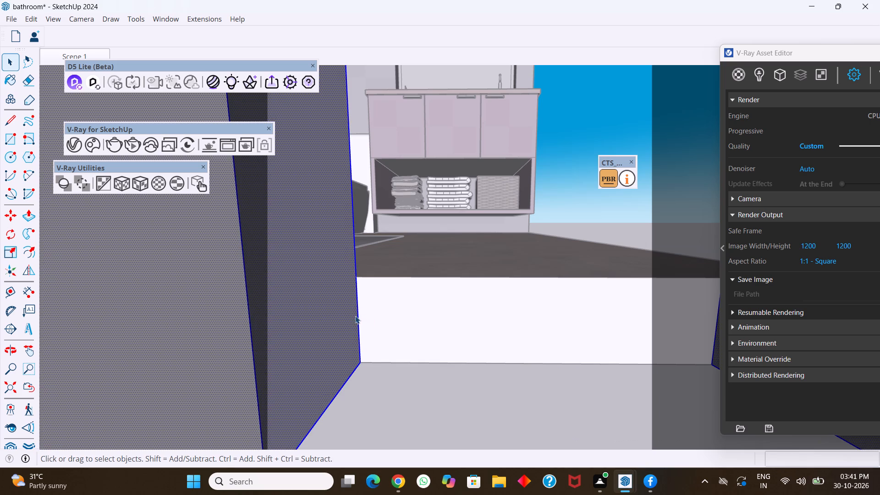
click(358, 316)
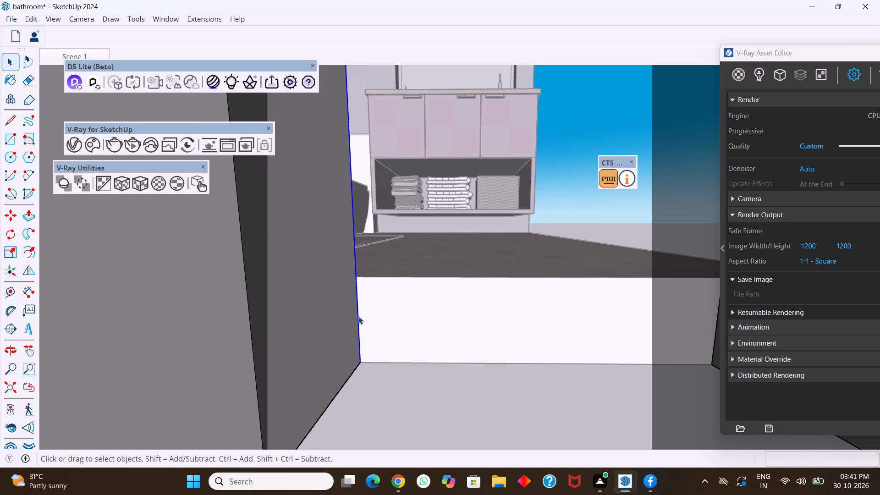
scroll(380, 291, down, 3)
middle_drag(398, 306, 413, 299)
Open the floor group and draw 6" vertical lines on its front face at both jambs of the doorway.
click(418, 306)
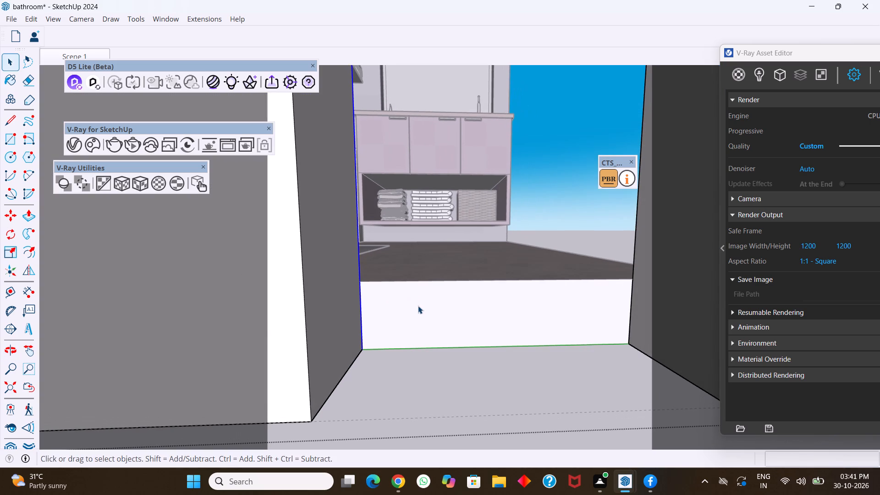
double_click(418, 306)
click(418, 306)
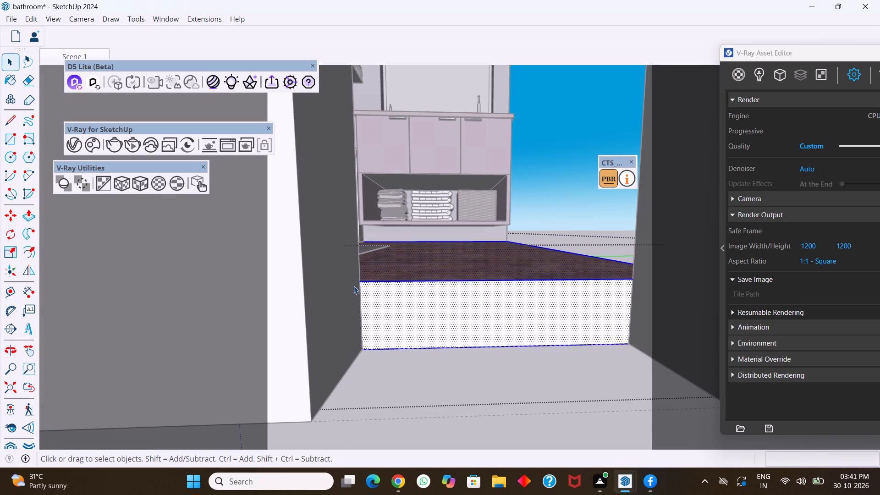
drag(348, 275, 393, 370)
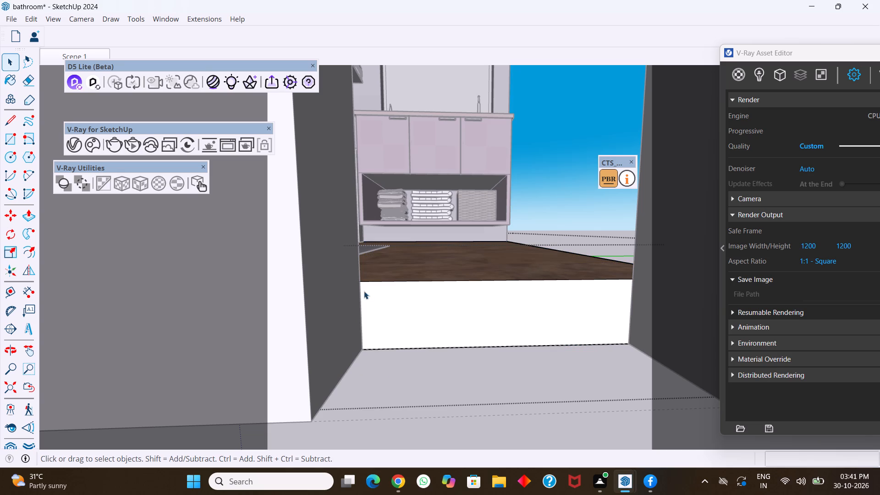
drag(337, 254, 391, 392)
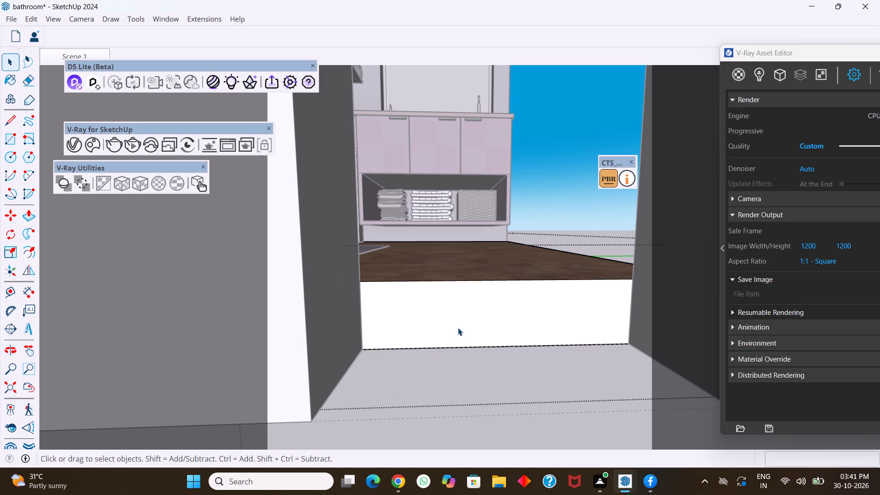
click(458, 328)
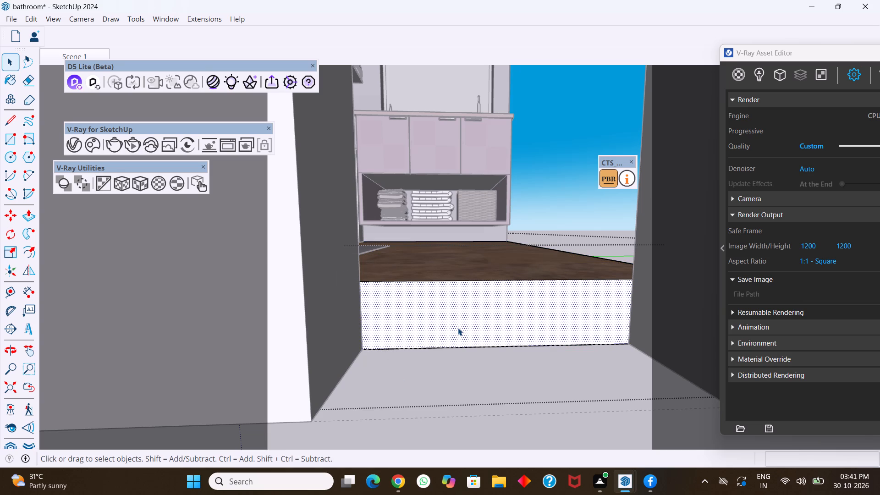
middle_drag(458, 328, 474, 328)
middle_drag(599, 318, 626, 316)
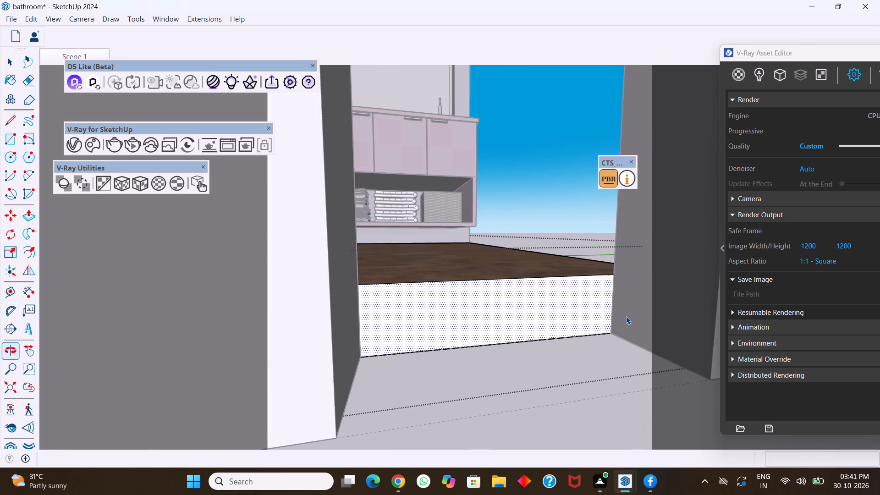
scroll(614, 308, up, 1)
key(l)
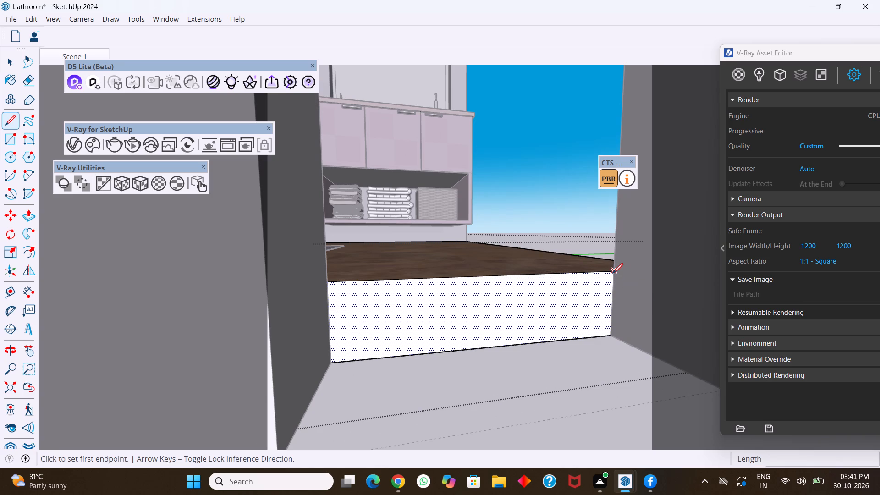
click(613, 273)
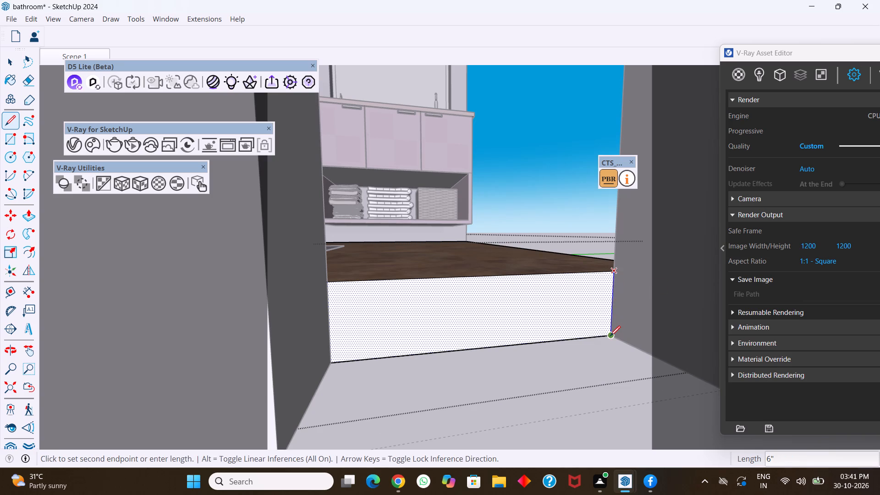
click(610, 336)
middle_drag(350, 290, 307, 283)
scroll(330, 283, up, 2)
click(331, 276)
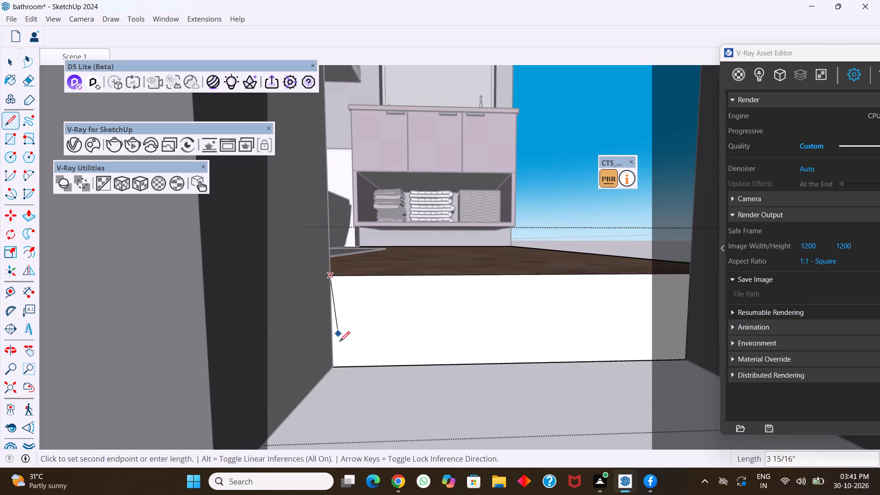
click(334, 368)
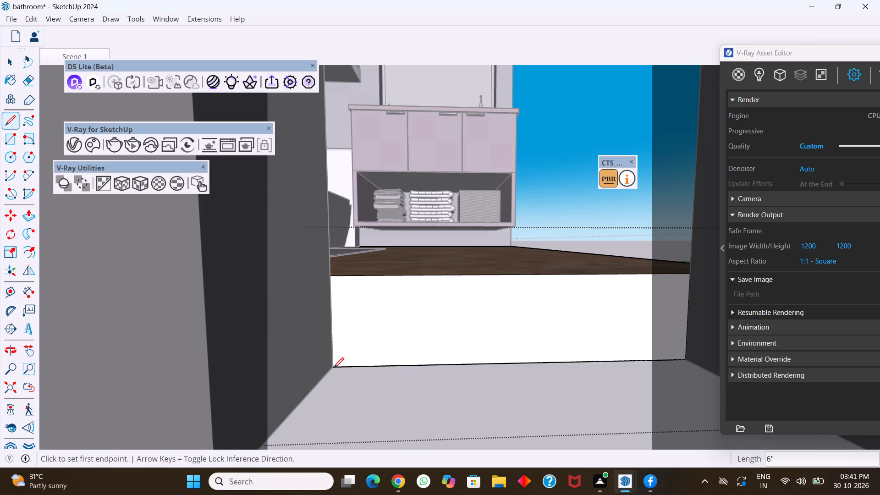
Pull the floor's front face between the jambs out 9" to the outer wall face and leave the floor group.
key(p)
key(space)
click(388, 336)
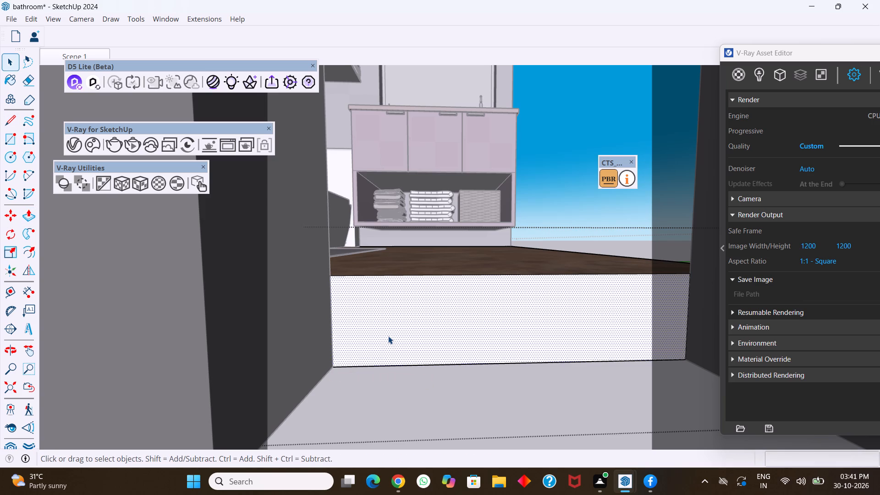
key(p)
click(388, 336)
scroll(384, 342, down, 5)
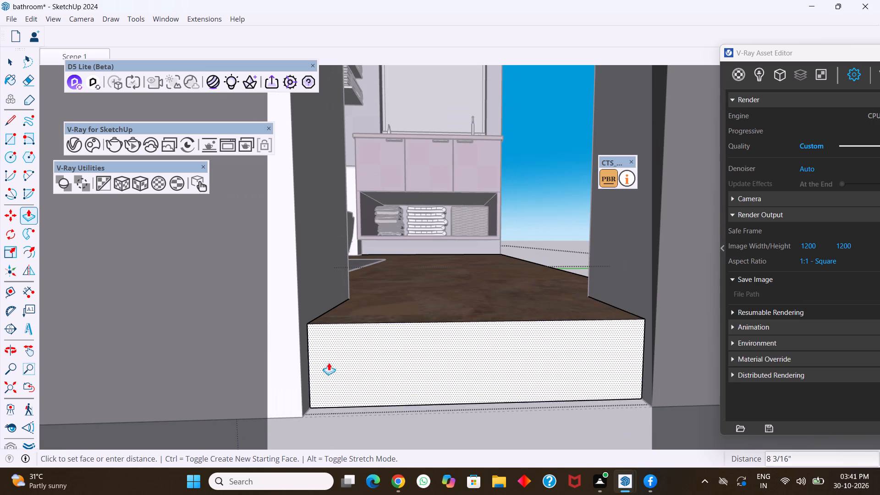
scroll(367, 351, down, 4)
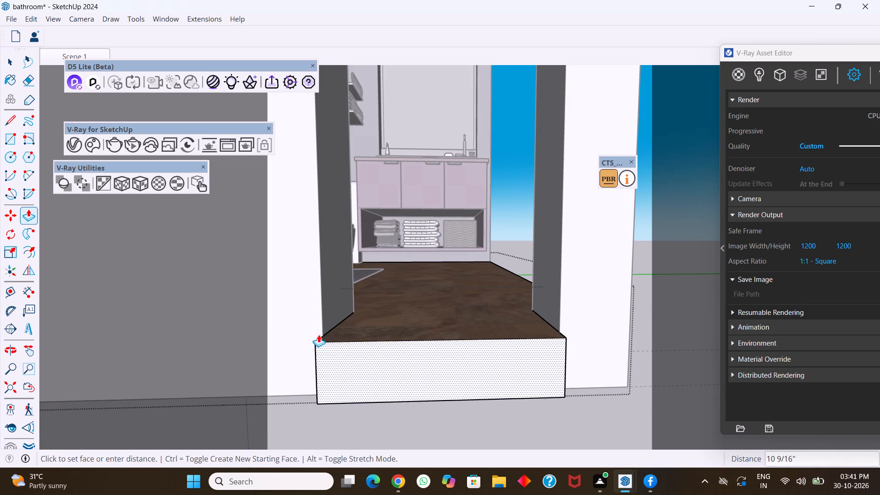
click(315, 322)
scroll(385, 343, down, 5)
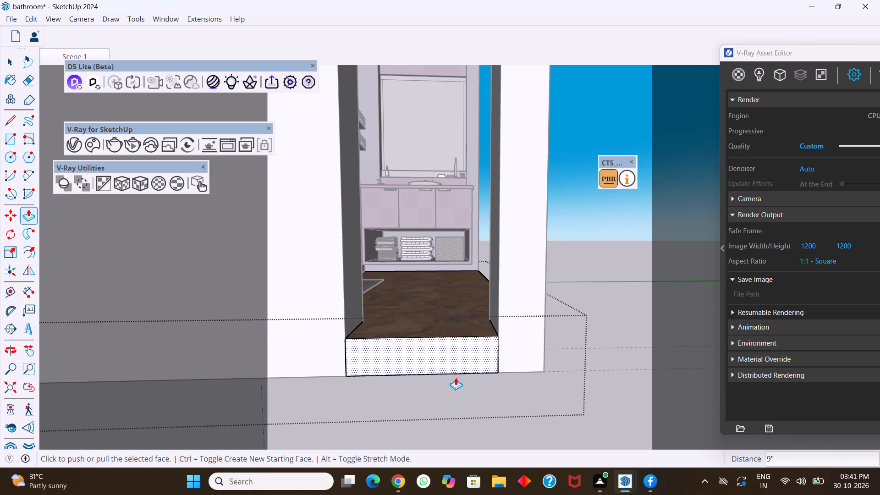
middle_drag(455, 371, 466, 437)
middle_drag(434, 319, 431, 264)
scroll(430, 265, down, 9)
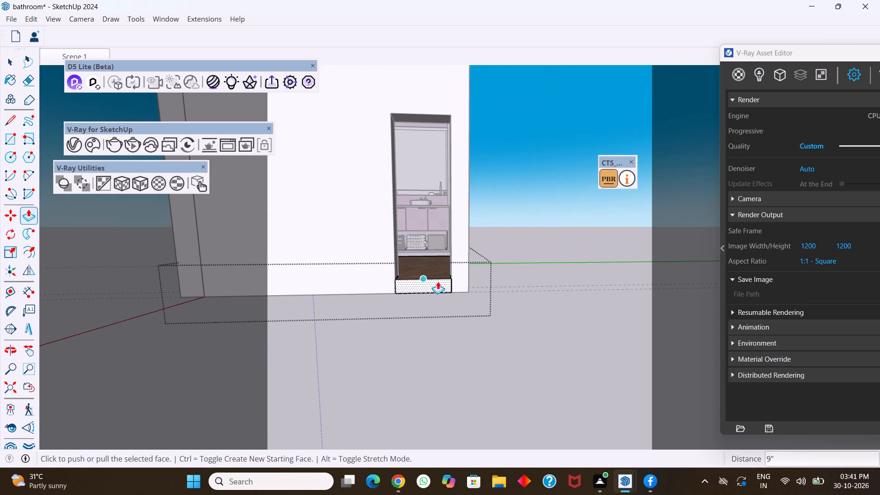
middle_drag(442, 280, 451, 302)
key(space)
click(550, 319)
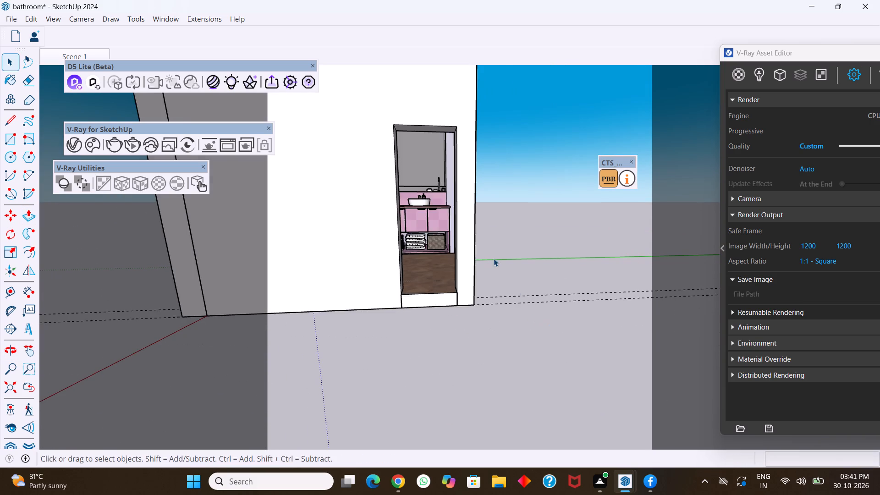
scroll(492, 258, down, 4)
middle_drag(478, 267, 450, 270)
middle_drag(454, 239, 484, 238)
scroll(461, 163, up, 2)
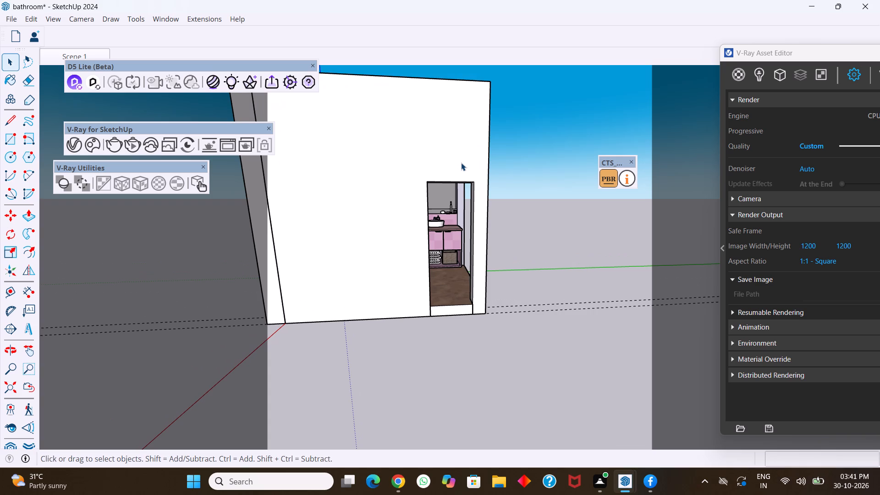
Open 3D Warehouse and search its models for "doors", replacing the earlier search term.
middle_drag(467, 173, 453, 170)
scroll(453, 170, up, 1)
middle_drag(450, 176, 446, 172)
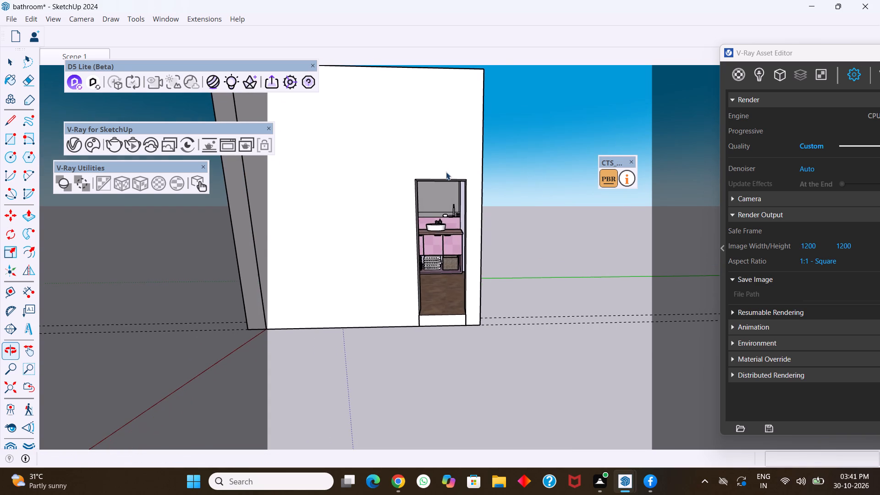
scroll(432, 182, up, 3)
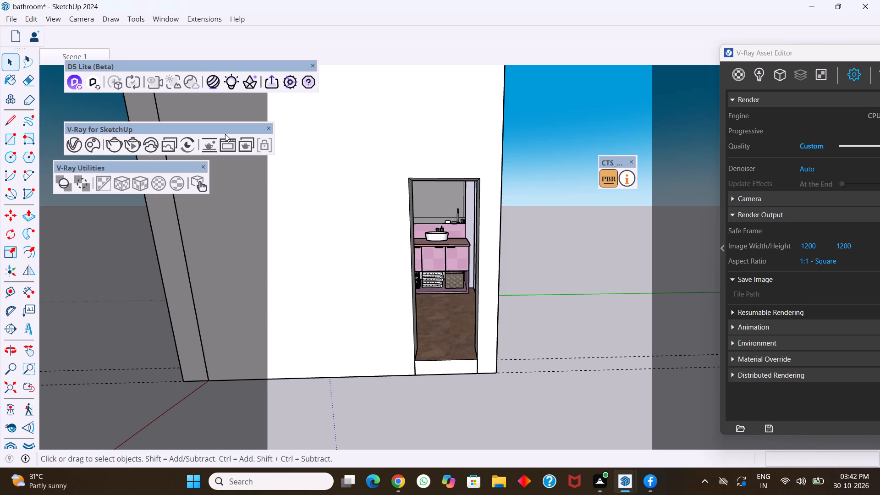
click(170, 18)
click(208, 106)
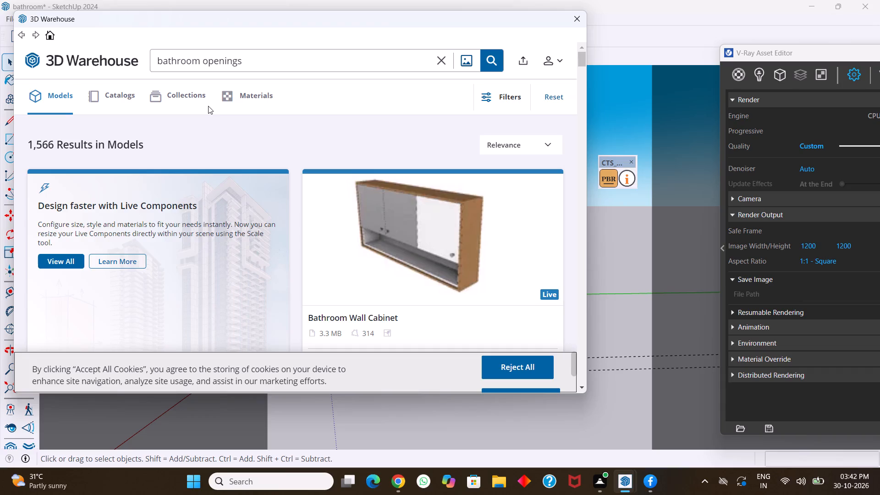
click(261, 62)
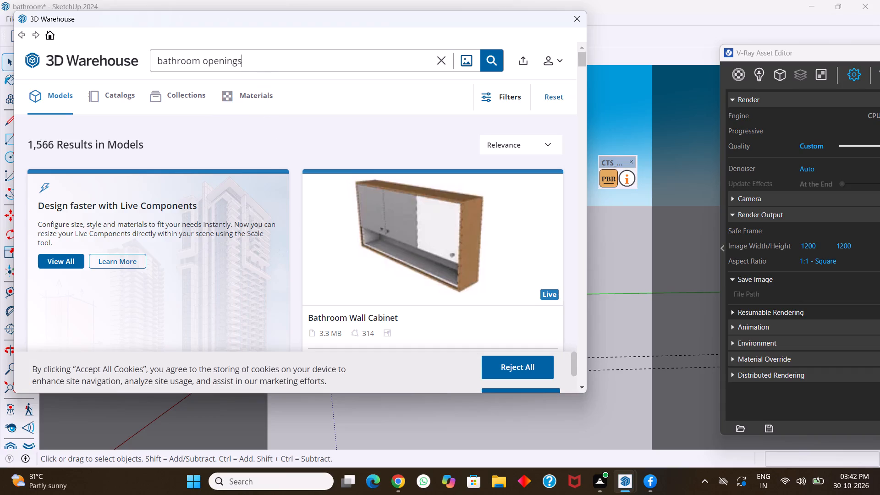
key(BackSpace)
key(BackSpace)
key(BackSpace)
key(BackSpace)
key(BackSpace)
key(BackSpace)
key(BackSpace)
key(BackSpace)
key(BackSpace)
key(BackSpace)
key(BackSpace)
key(BackSpace)
key(BackSpace)
key(BackSpace)
key(BackSpace)
key(BackSpace)
key(BackSpace)
key(BackSpace)
key(BackSpace)
key(BackSpace)
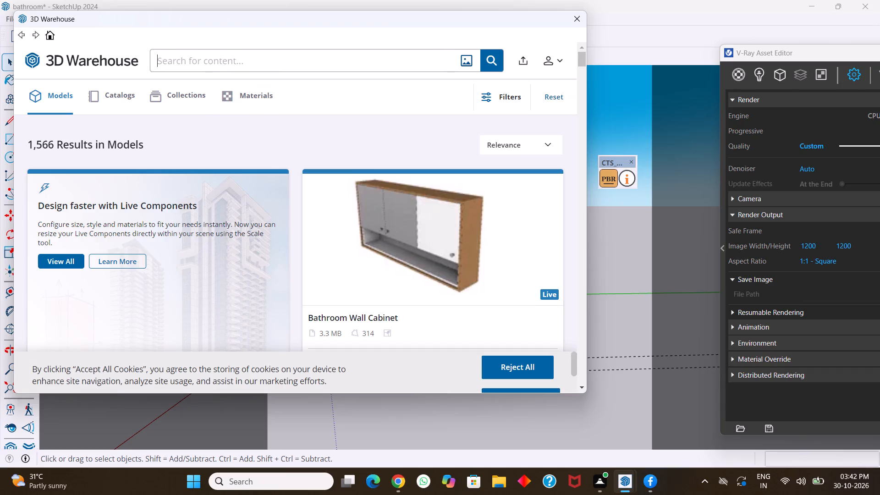
text(door)
key(s)
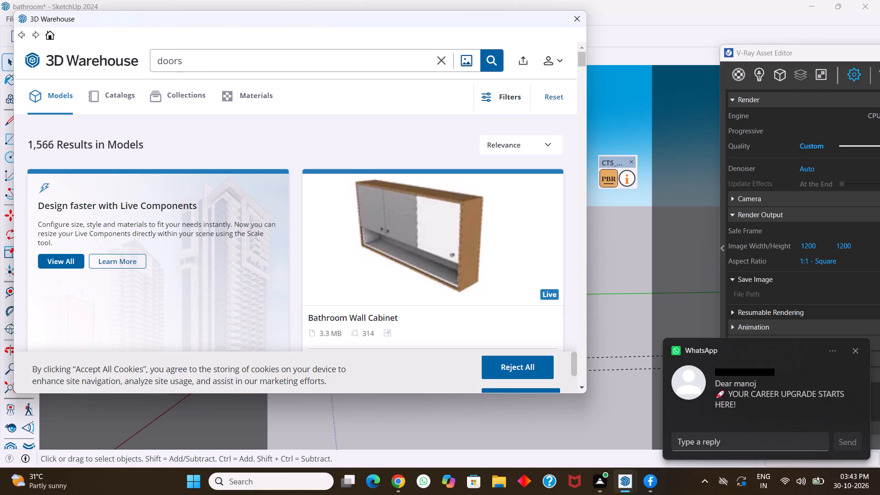
key(Return)
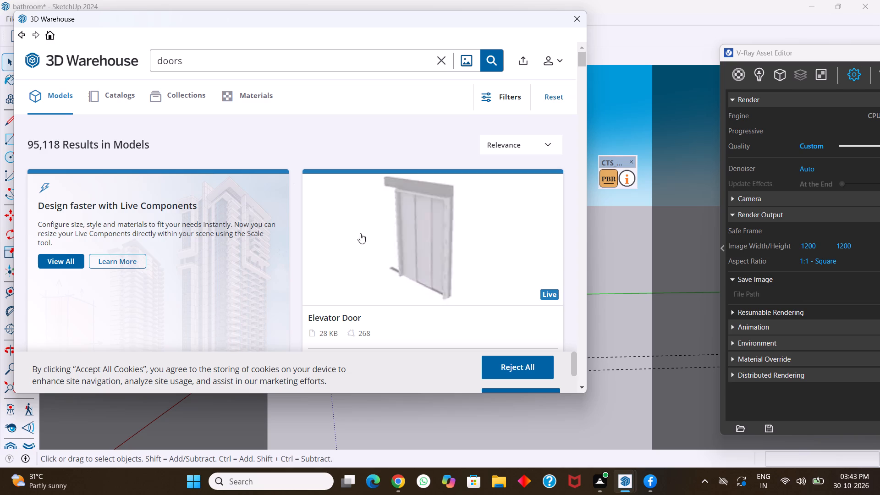
Browse the door results, load the white panelled 83 KB "Door" into the model, and place it beside the wall's outer corner near the doorway.
scroll(385, 239, down, 9)
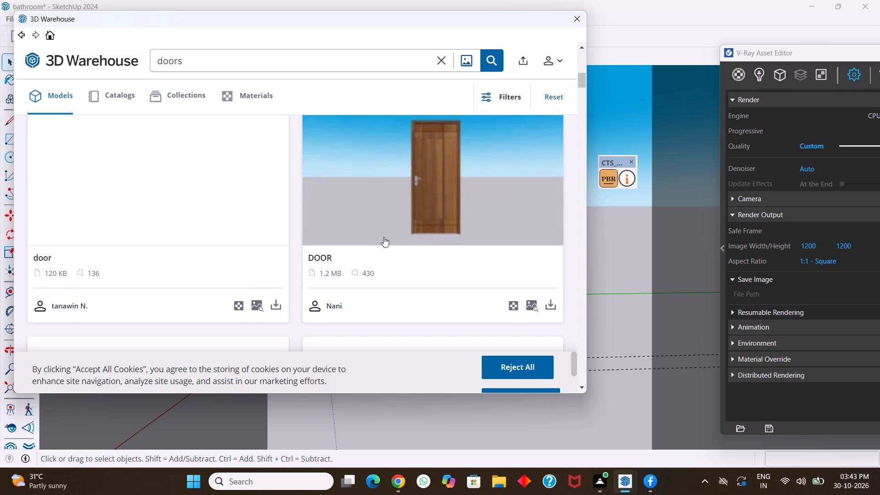
scroll(384, 237, down, 6)
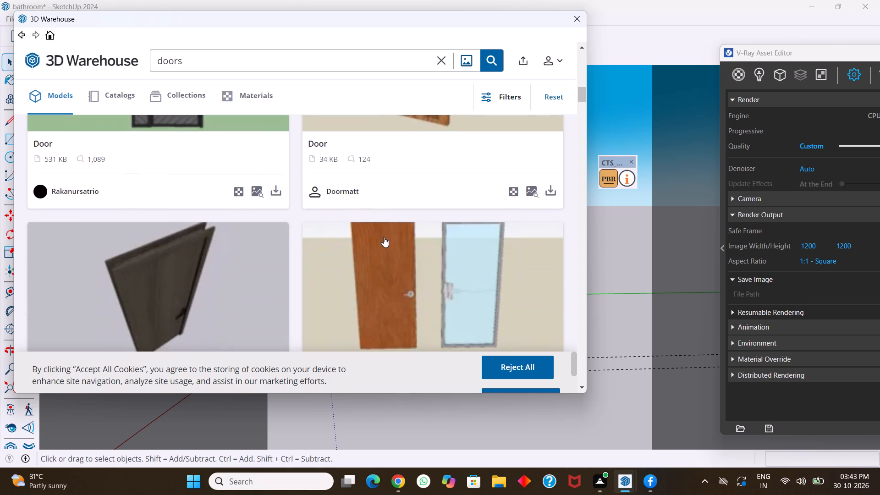
scroll(384, 237, down, 6)
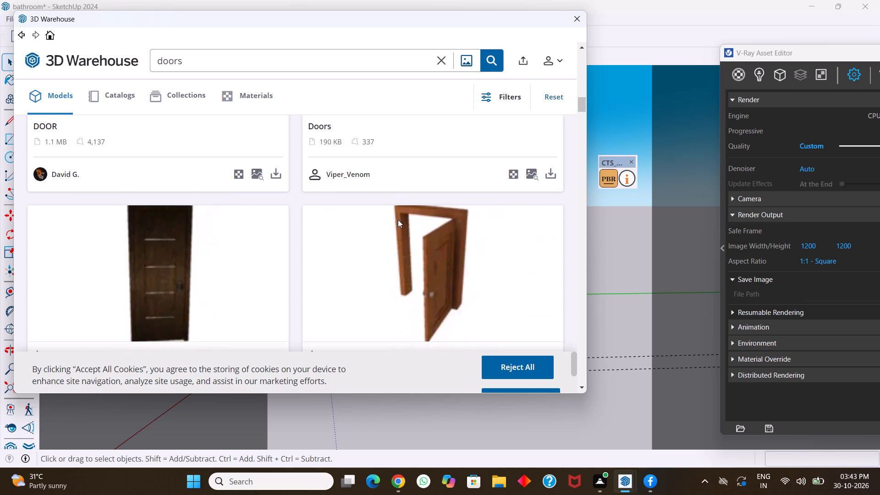
scroll(398, 220, down, 4)
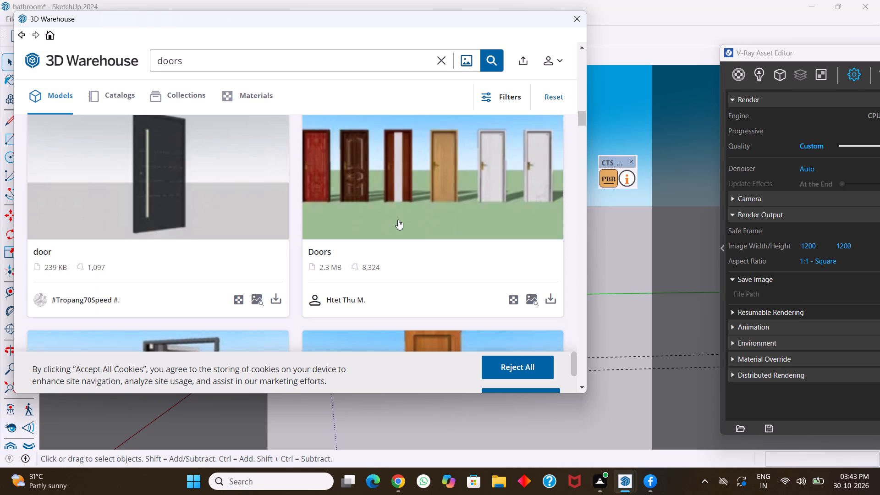
scroll(398, 220, down, 7)
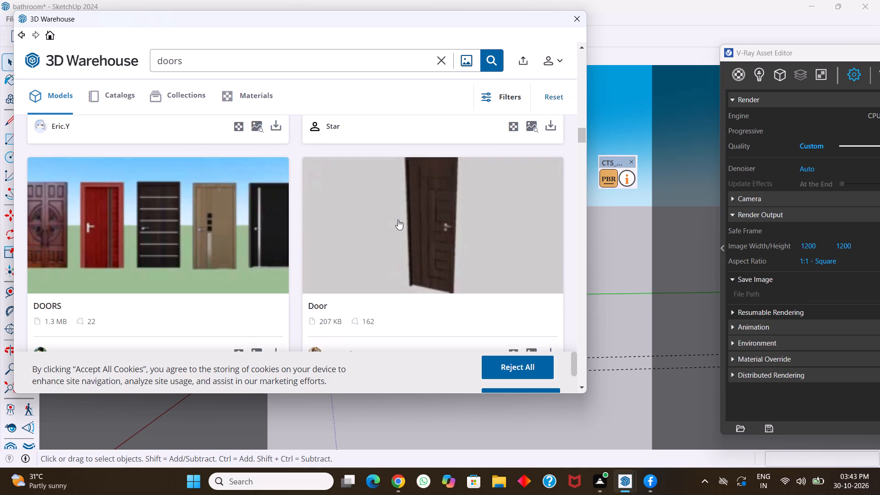
scroll(398, 220, down, 9)
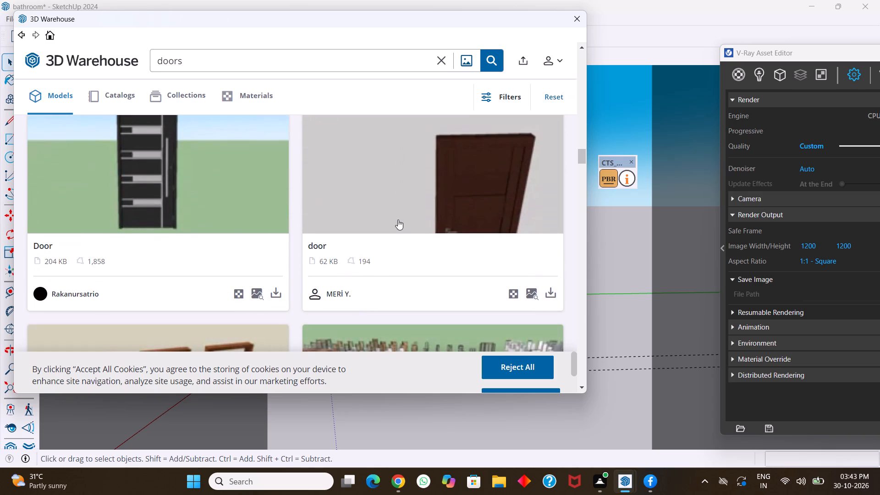
scroll(398, 220, down, 4)
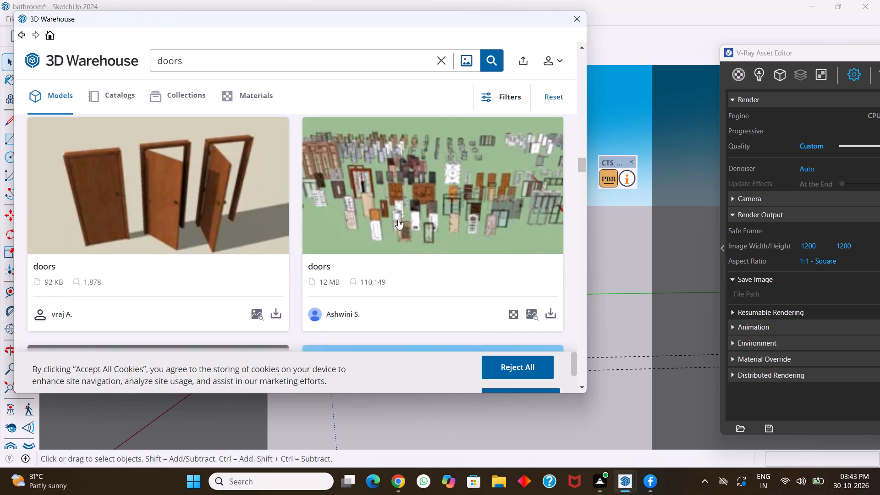
scroll(398, 220, down, 7)
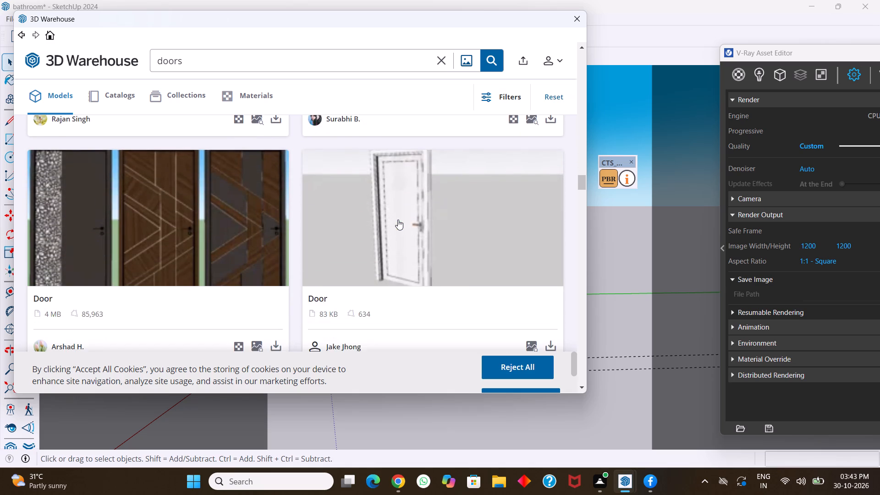
scroll(398, 220, down, 3)
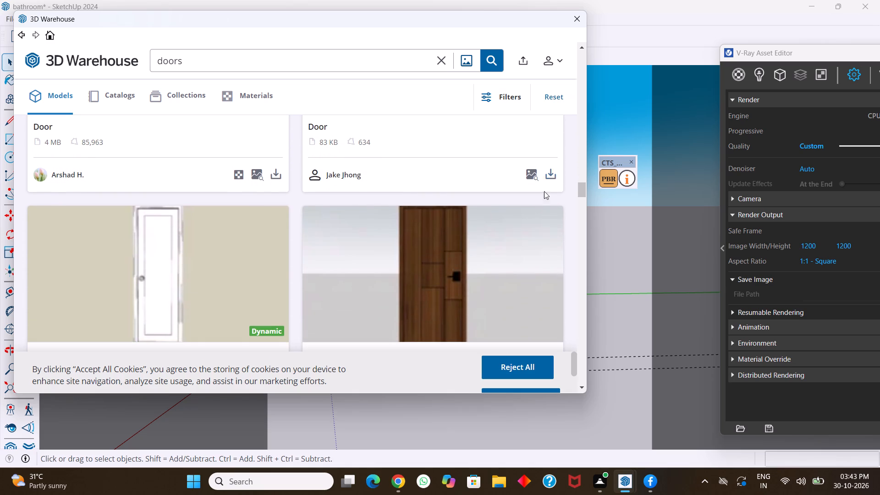
click(552, 175)
click(248, 215)
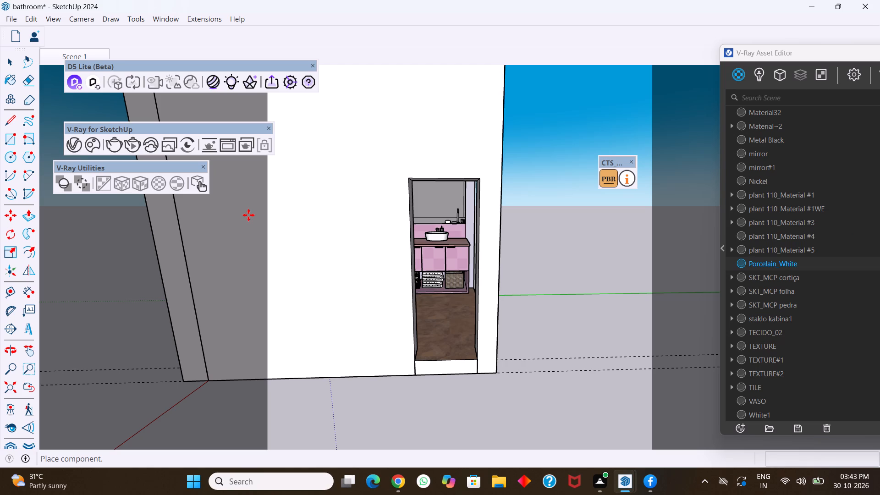
scroll(458, 358, down, 5)
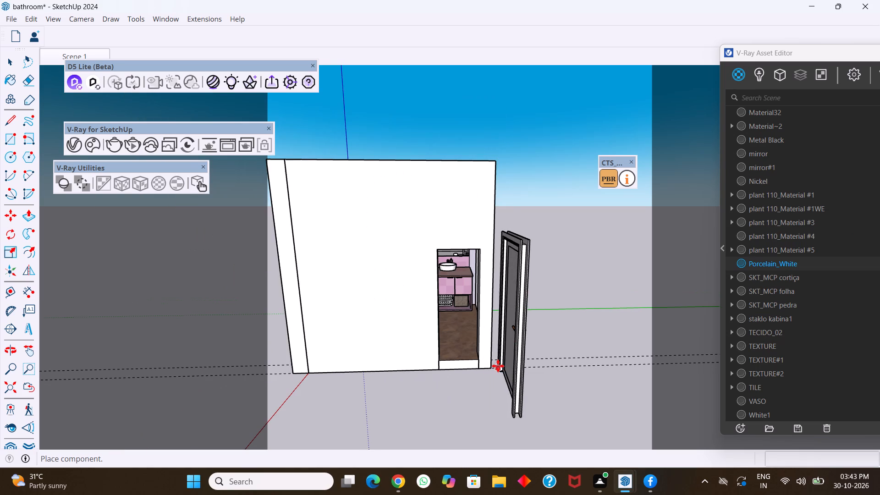
click(498, 366)
Rotate the door 90° horizontally about its bottom corner nearest the wall so it lies parallel to the doorway wall.
middle_drag(466, 368, 336, 331)
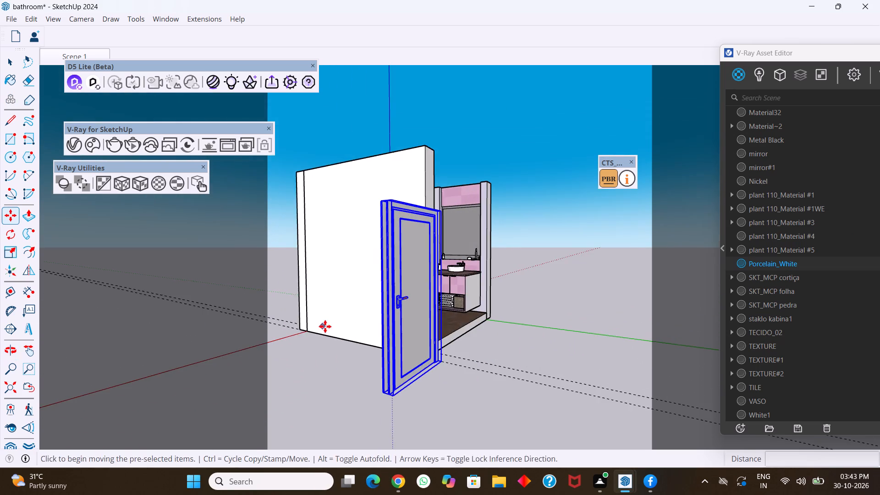
middle_drag(412, 338, 322, 338)
scroll(405, 326, down, 3)
middle_drag(407, 342, 438, 336)
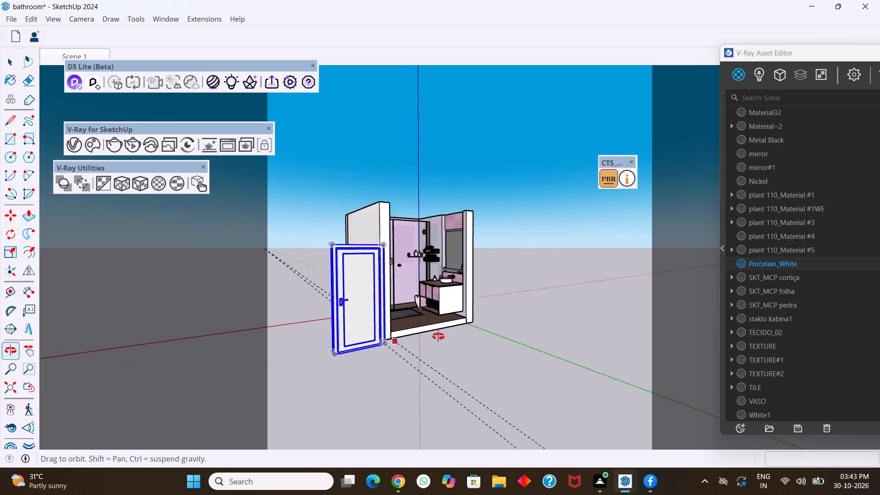
middle_drag(438, 336, 552, 335)
middle_drag(398, 349, 582, 385)
middle_drag(480, 347, 503, 351)
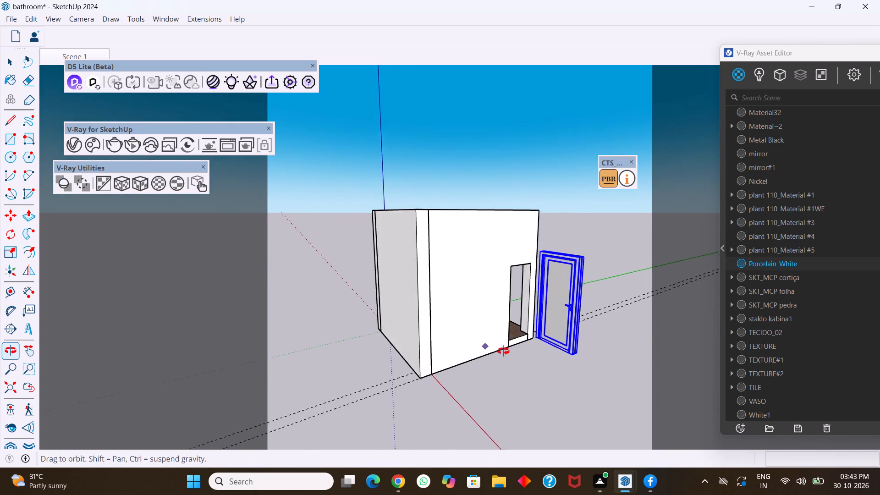
middle_drag(503, 351, 520, 354)
scroll(564, 332, up, 6)
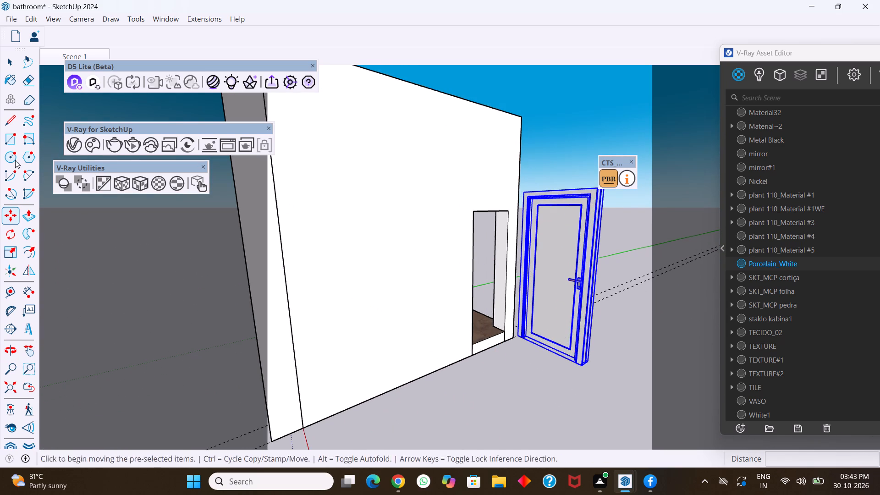
click(11, 231)
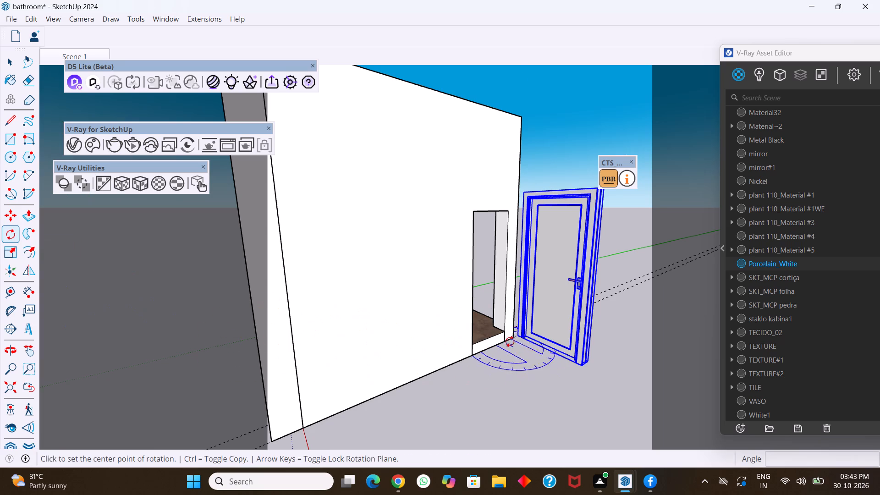
scroll(510, 342, up, 13)
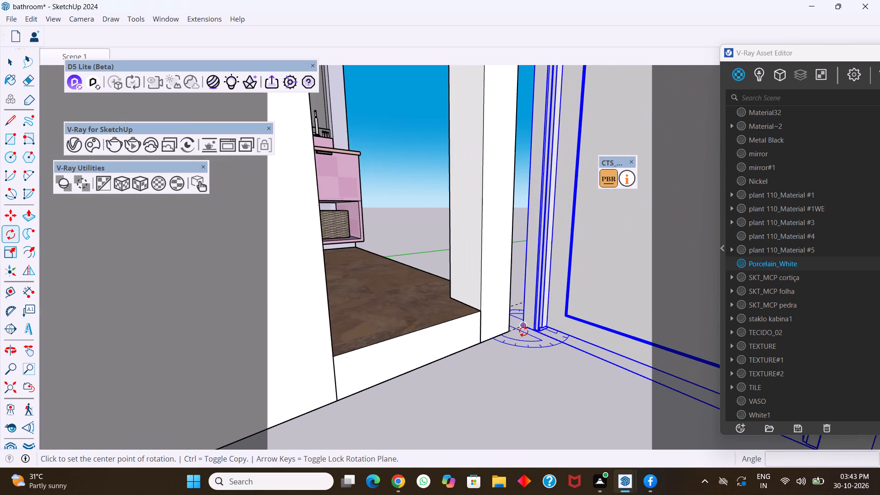
click(524, 328)
scroll(481, 364, down, 13)
scroll(509, 379, up, 8)
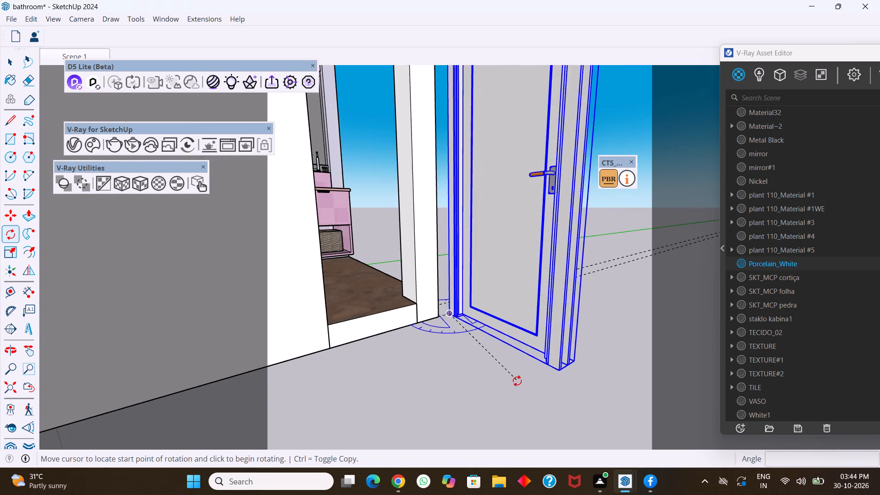
scroll(517, 381, up, 3)
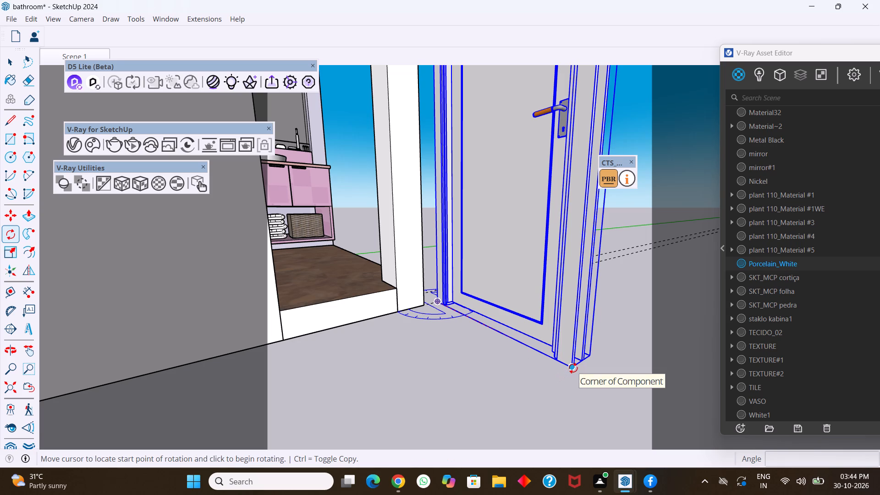
click(573, 368)
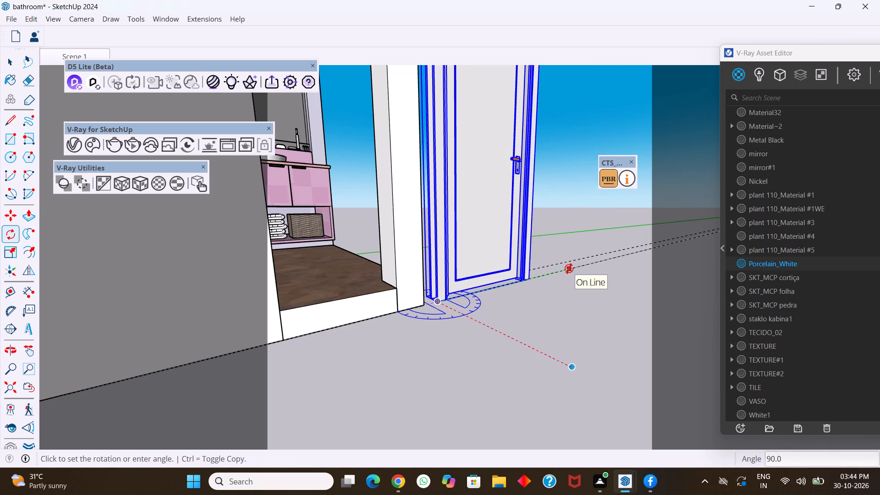
scroll(345, 335, down, 3)
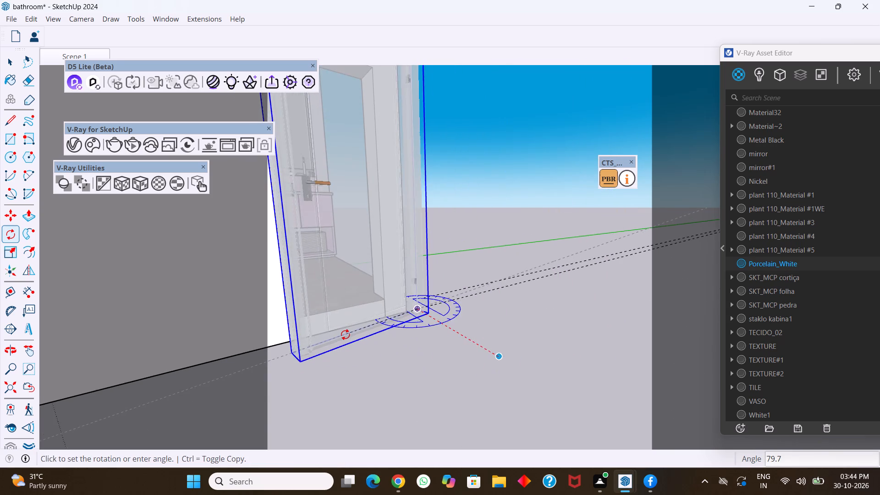
scroll(345, 335, down, 4)
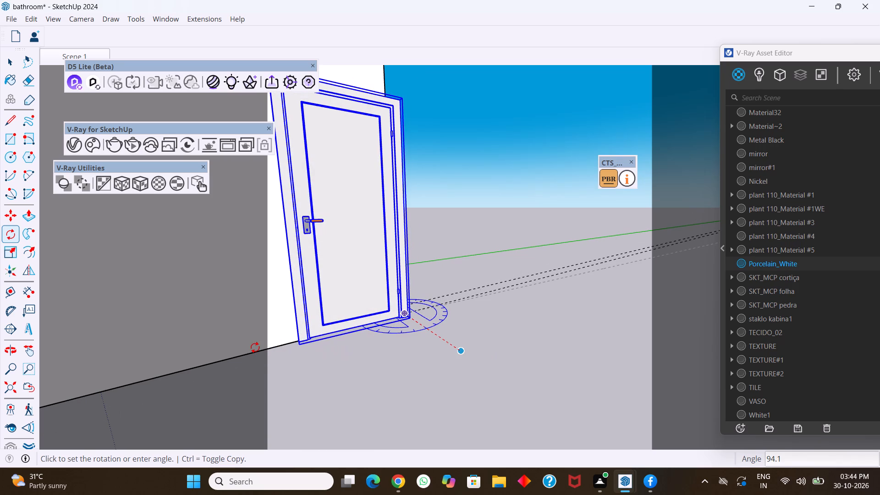
text(90)
key(Return)
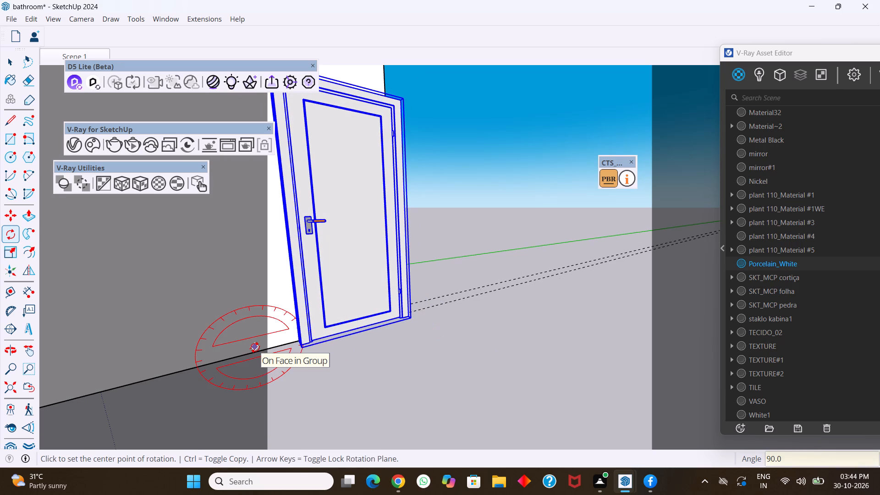
Move the door by its bottom outer corner onto the floor threshold's top corner at the doorway jamb nearest the wall's end.
key(m)
middle_drag(389, 333, 269, 325)
middle_drag(346, 320, 273, 312)
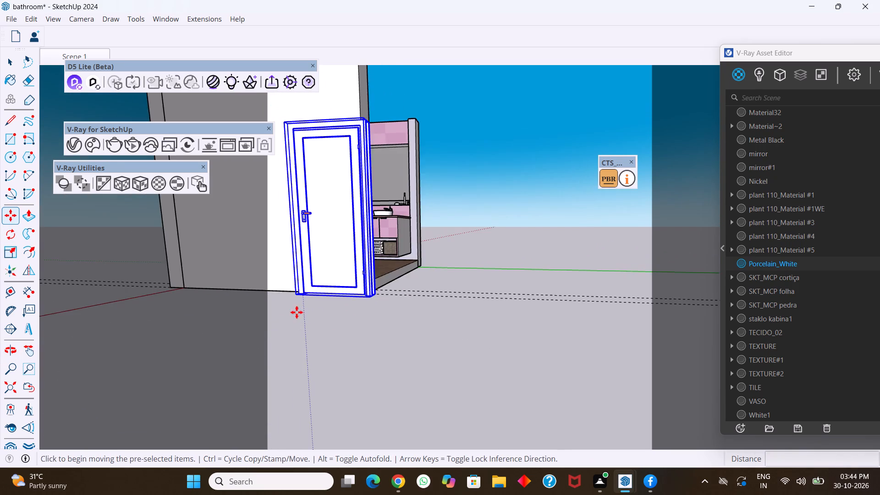
scroll(362, 321, up, 14)
middle_drag(374, 297, 299, 308)
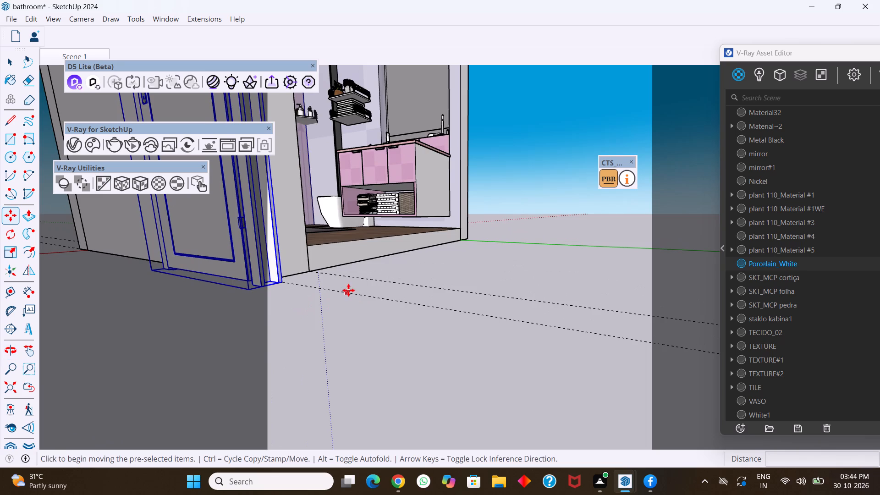
middle_drag(348, 290, 378, 296)
click(330, 297)
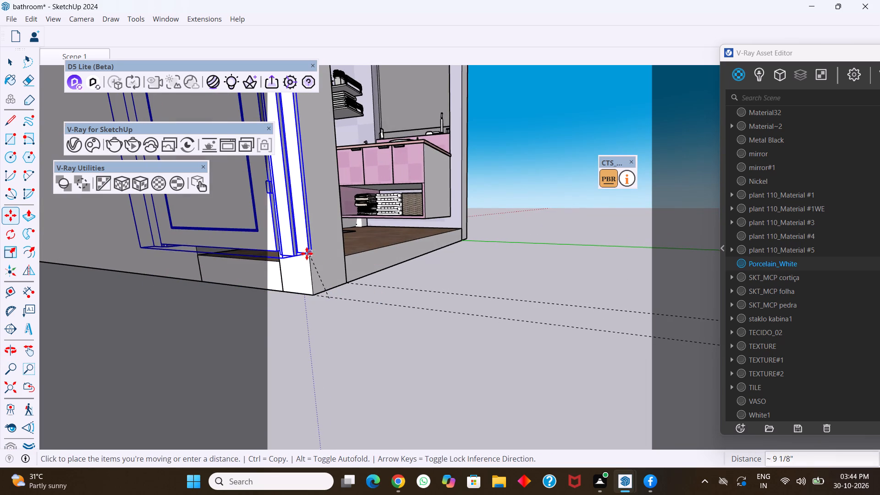
click(281, 259)
scroll(336, 263, down, 15)
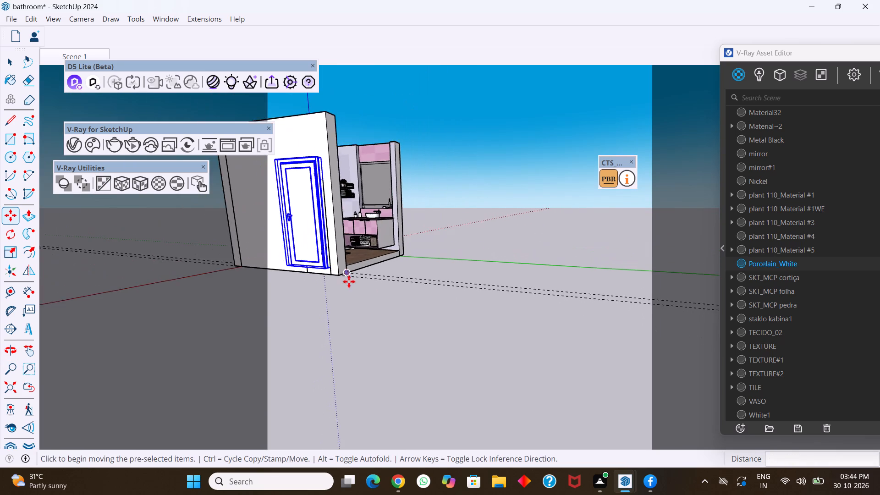
Examine how the placed door's frame and bottom corner sit against the doorway's jamb and threshold.
middle_drag(341, 283, 423, 310)
middle_drag(336, 276, 341, 250)
scroll(341, 250, up, 1)
scroll(357, 297, up, 5)
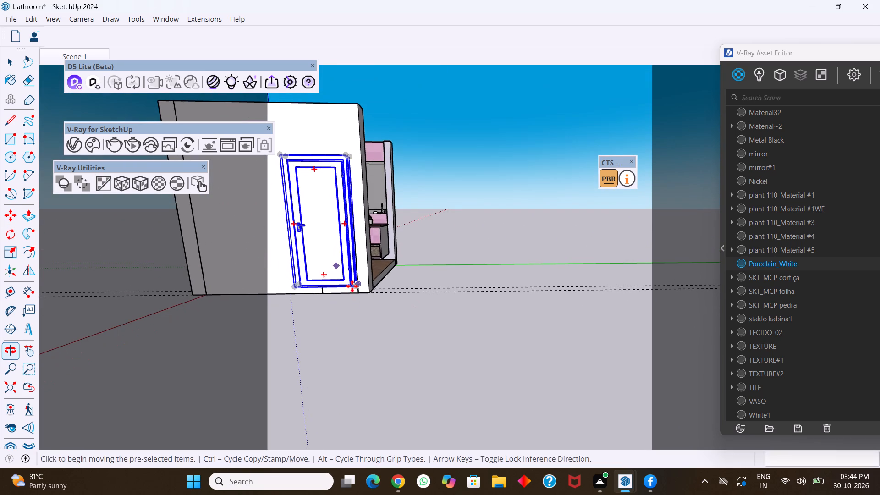
scroll(352, 286, up, 12)
scroll(353, 322, down, 3)
middle_click(353, 322)
click(353, 322)
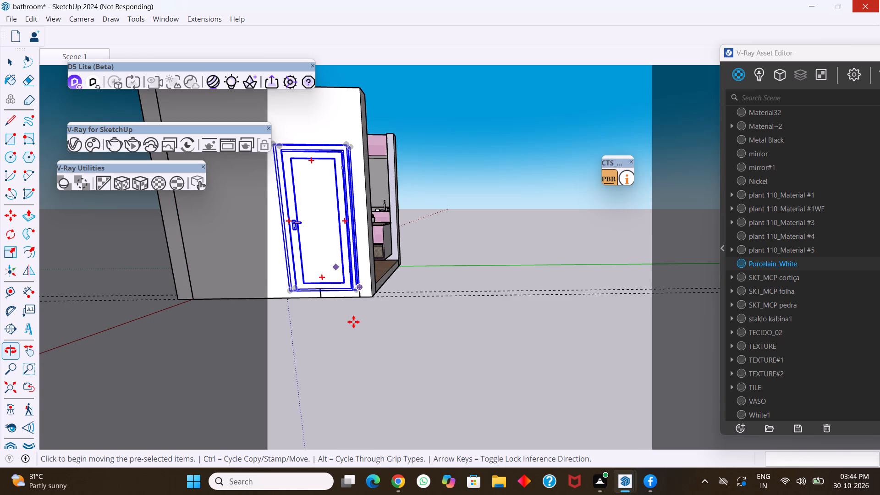
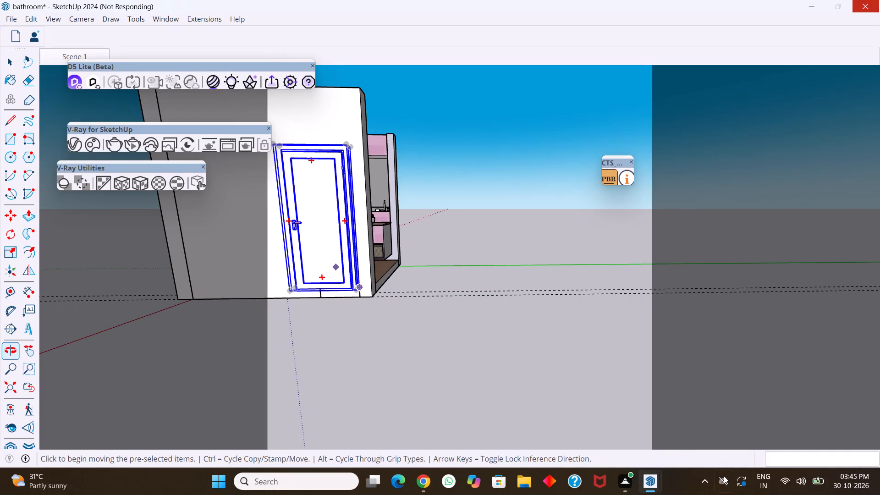
Open Windows Task Manager to deal with the unresponsive SketchUp program.
right_click(682, 480)
click(753, 447)
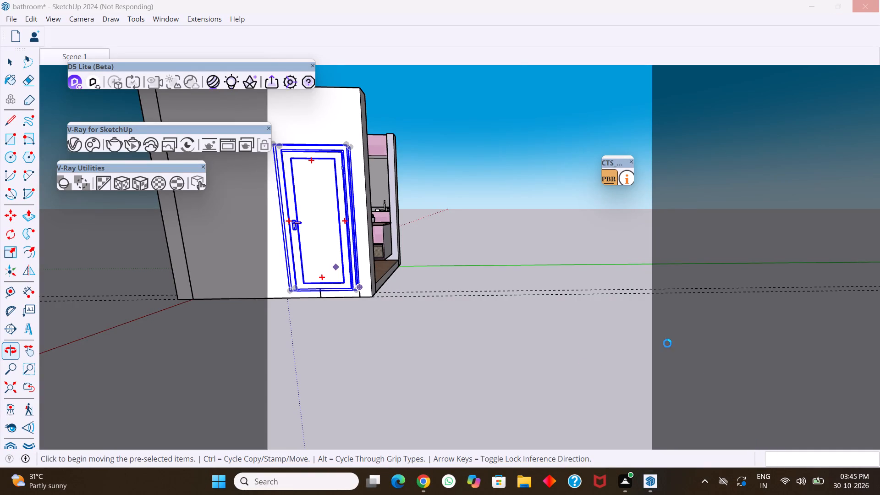
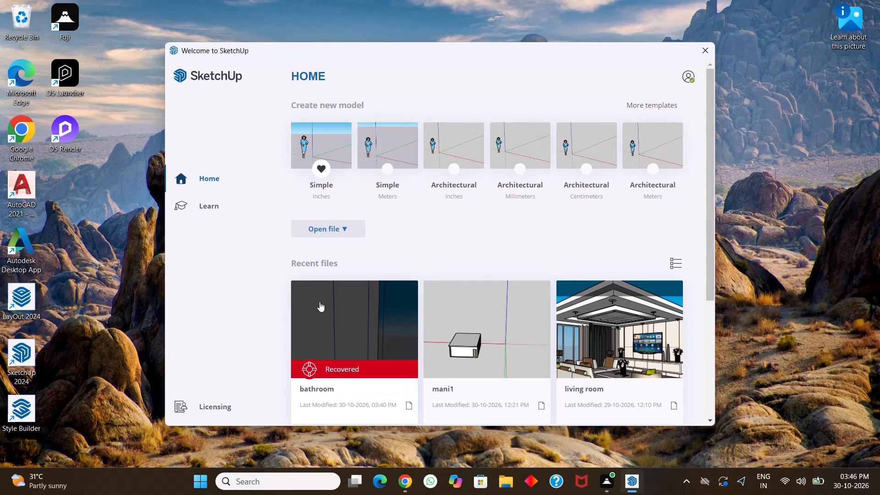
Open the recent bathroom model marked Recovered to reach its available file versions.
click(319, 302)
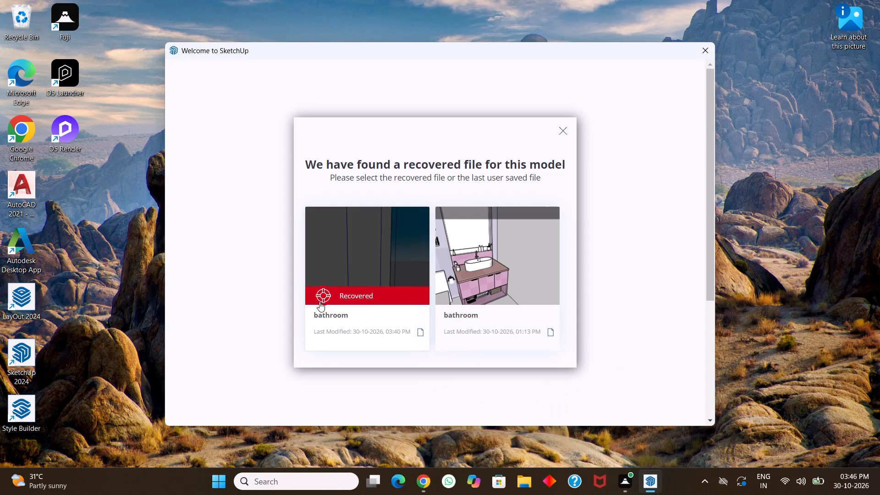
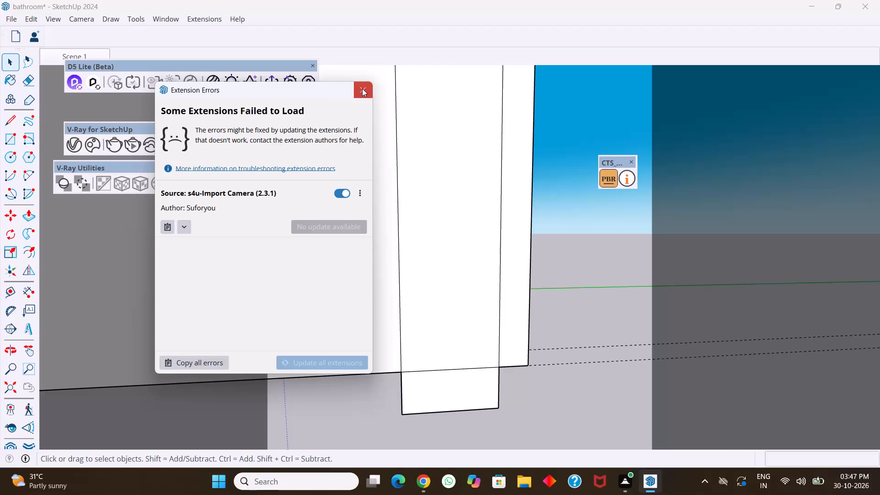
Dismiss the extension errors report.
click(366, 88)
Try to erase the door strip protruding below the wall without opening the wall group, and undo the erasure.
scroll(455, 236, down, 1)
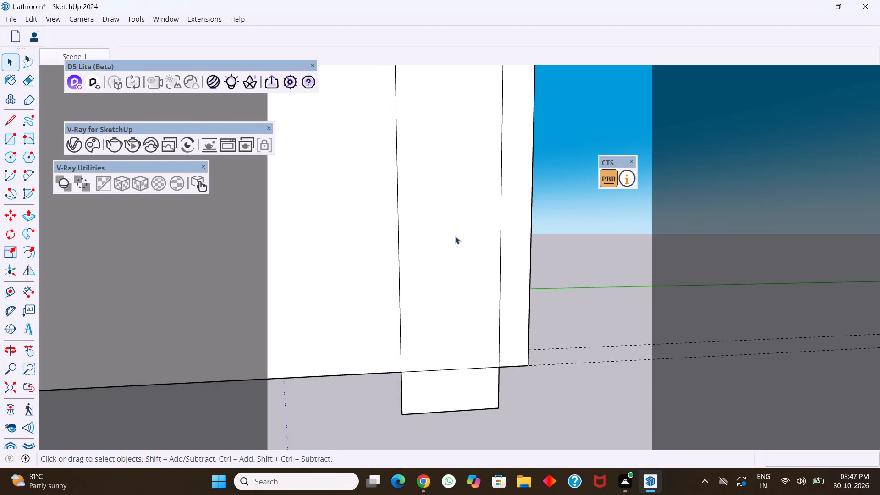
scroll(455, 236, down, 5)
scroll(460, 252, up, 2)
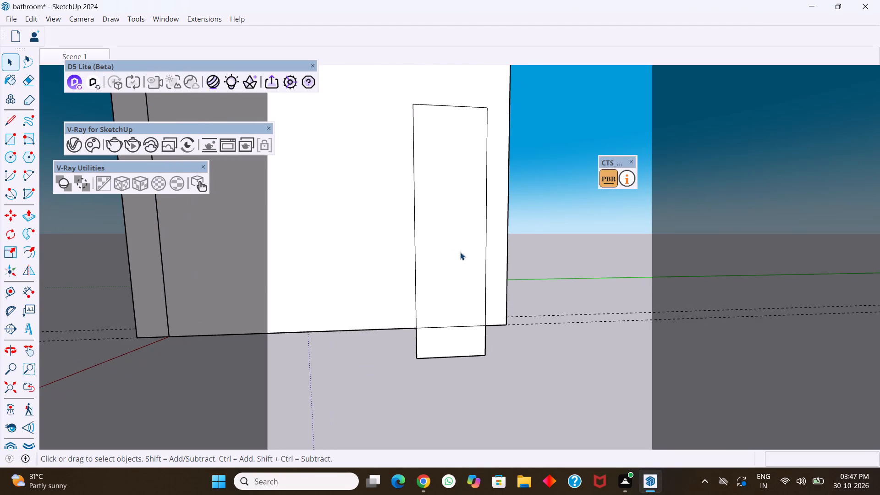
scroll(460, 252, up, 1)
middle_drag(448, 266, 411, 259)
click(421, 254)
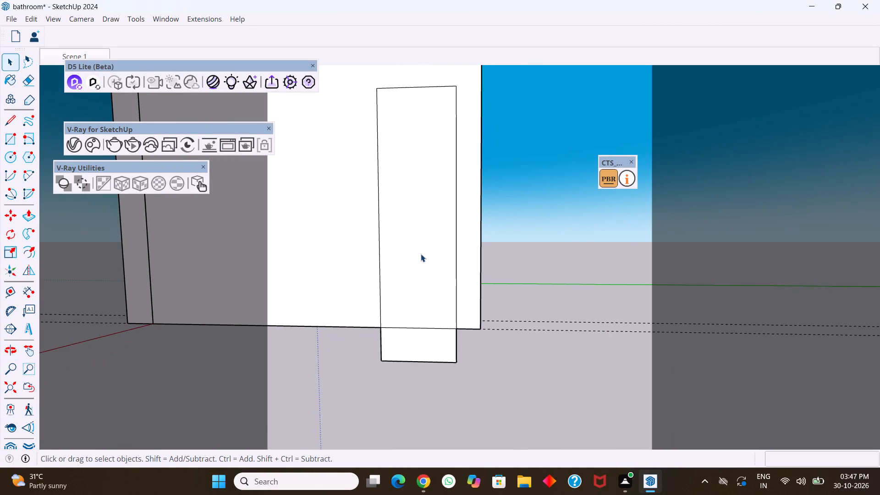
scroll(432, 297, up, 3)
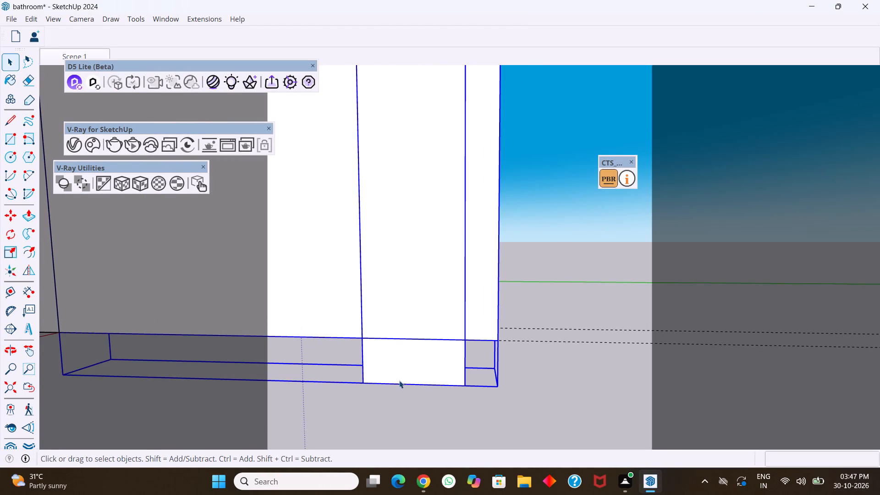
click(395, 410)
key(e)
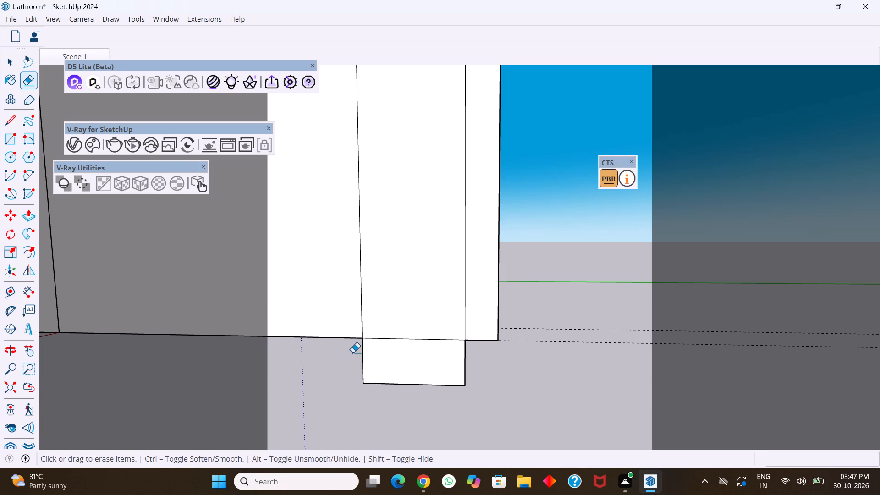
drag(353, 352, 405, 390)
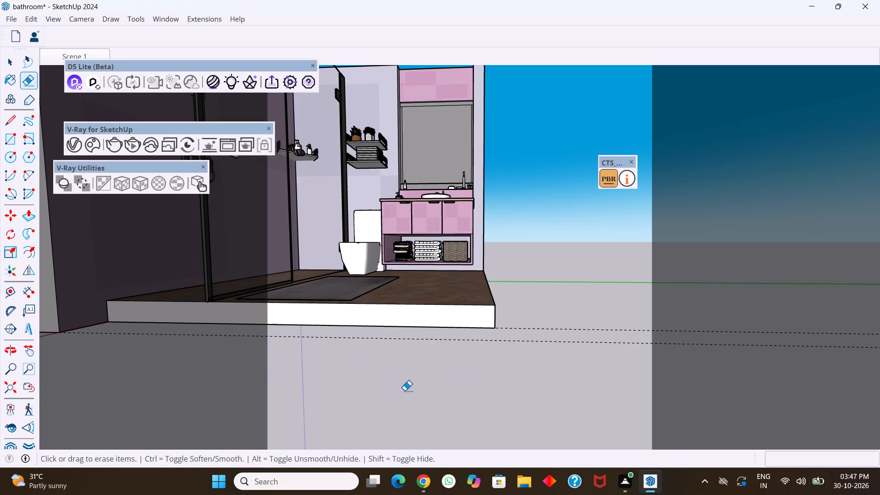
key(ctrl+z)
Inside the wall group, erase the part of the door outline that protrudes below the wall's base.
key(space)
click(406, 363)
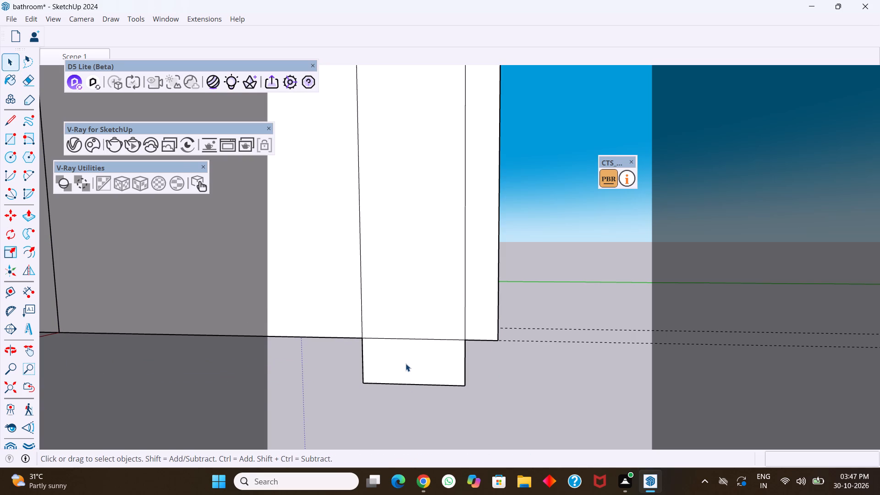
double_click(406, 363)
click(406, 363)
click(381, 356)
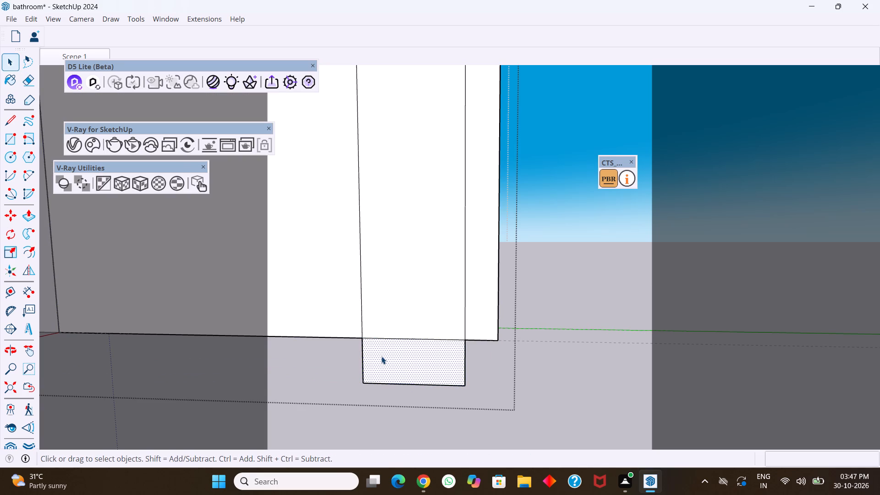
key(e)
drag(346, 355, 394, 387)
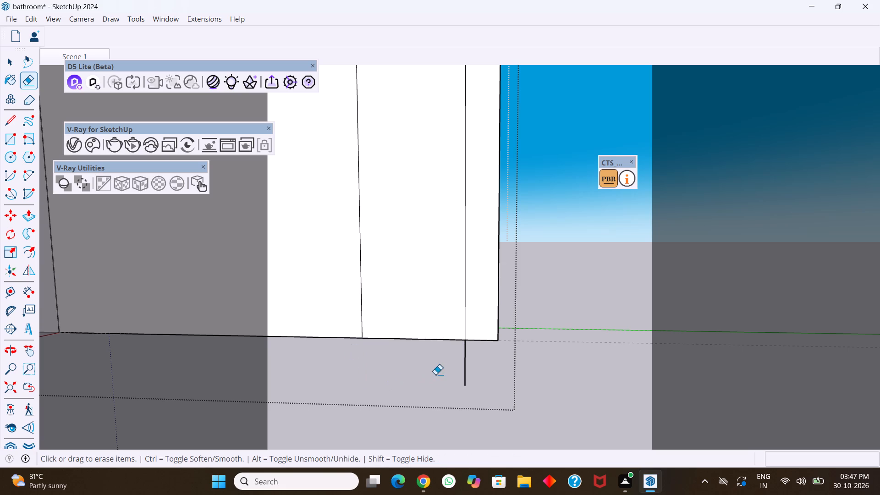
drag(443, 373, 481, 364)
click(421, 291)
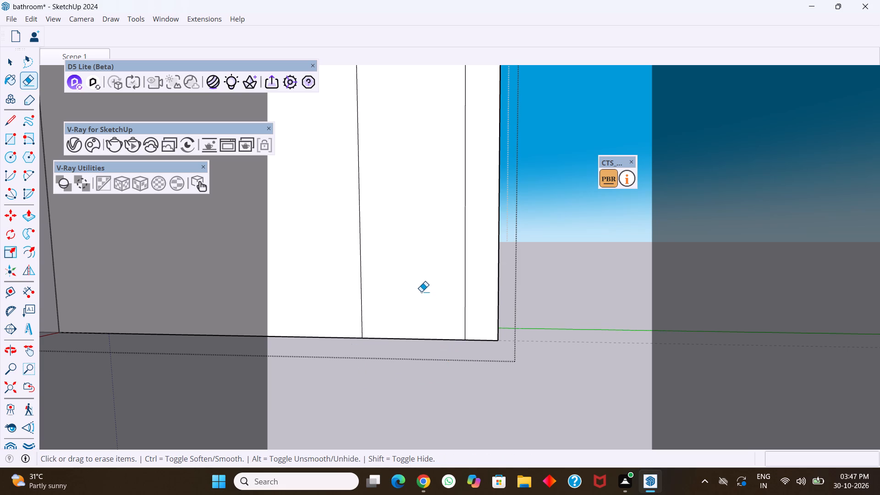
Push the door outline's face 9" through the wall to cut the doorway opening.
key(p)
click(402, 296)
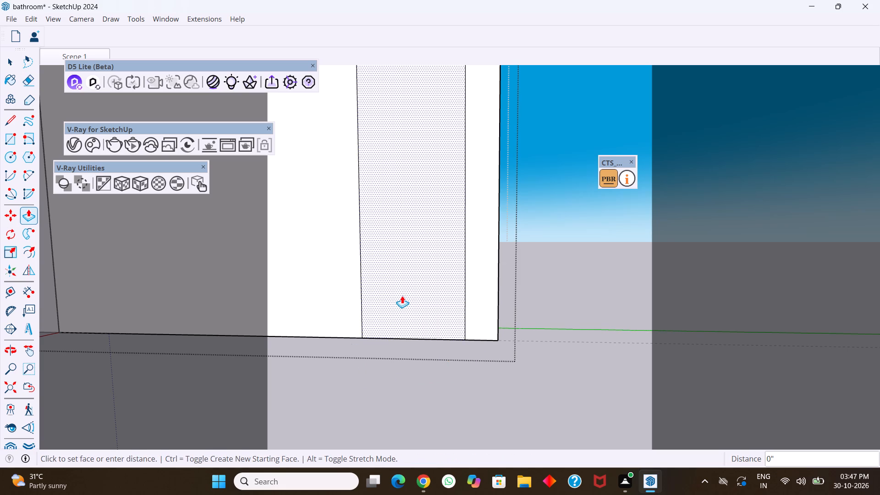
click(409, 241)
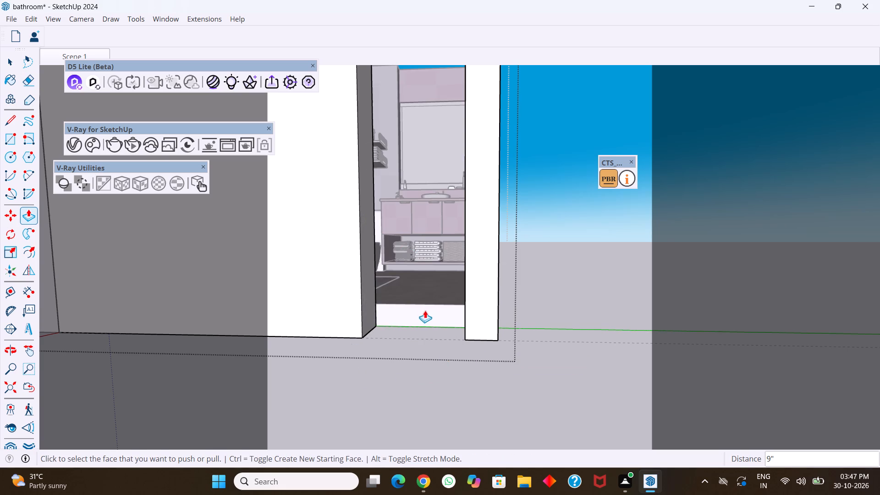
Inside the floor group, draw 6" vertical lines on the slab's edge face at both sides of the doorway.
middle_drag(419, 311, 438, 314)
key(space)
click(438, 314)
scroll(436, 314, up, 7)
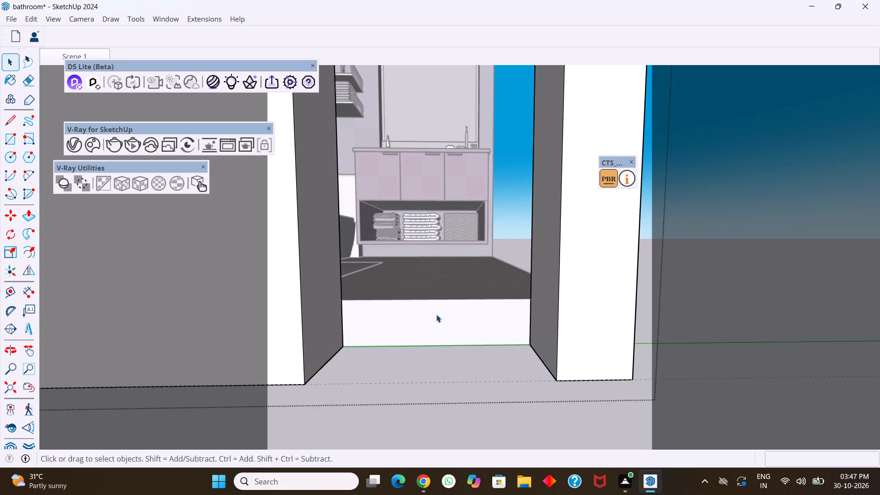
double_click(436, 314)
click(431, 315)
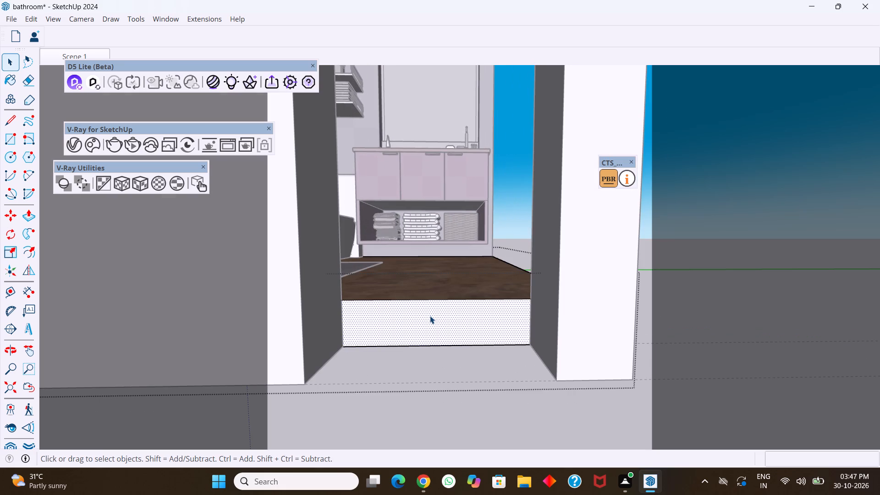
middle_drag(381, 327, 359, 323)
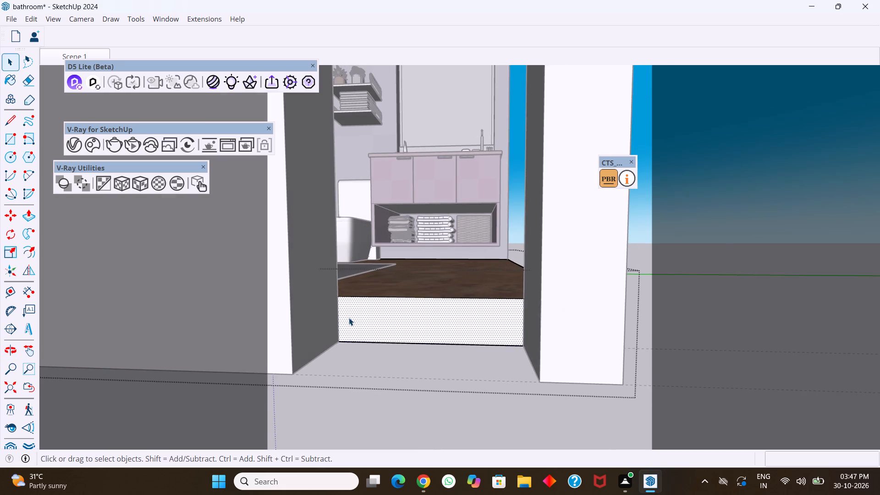
scroll(346, 314, up, 3)
key(l)
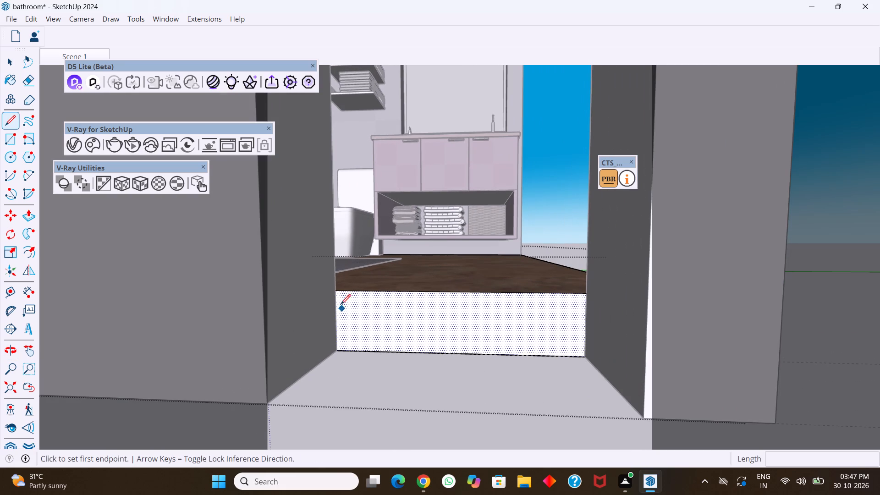
click(335, 291)
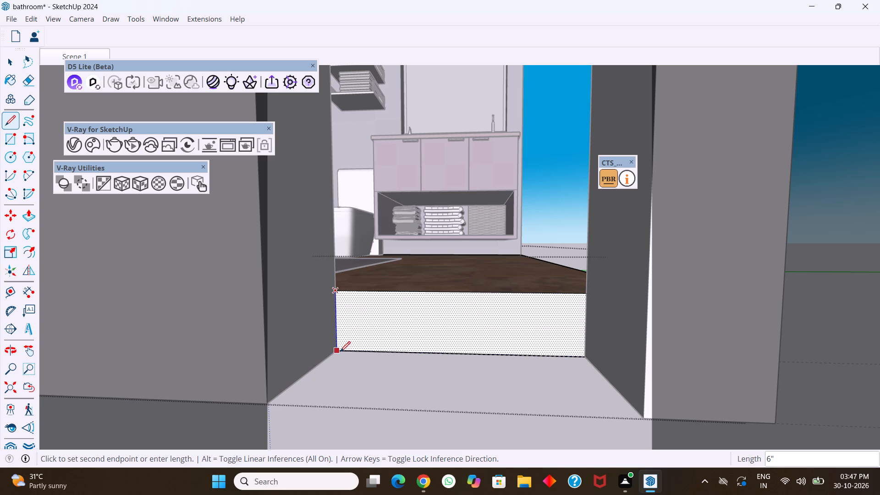
click(340, 352)
middle_drag(359, 314, 429, 327)
scroll(570, 301, up, 3)
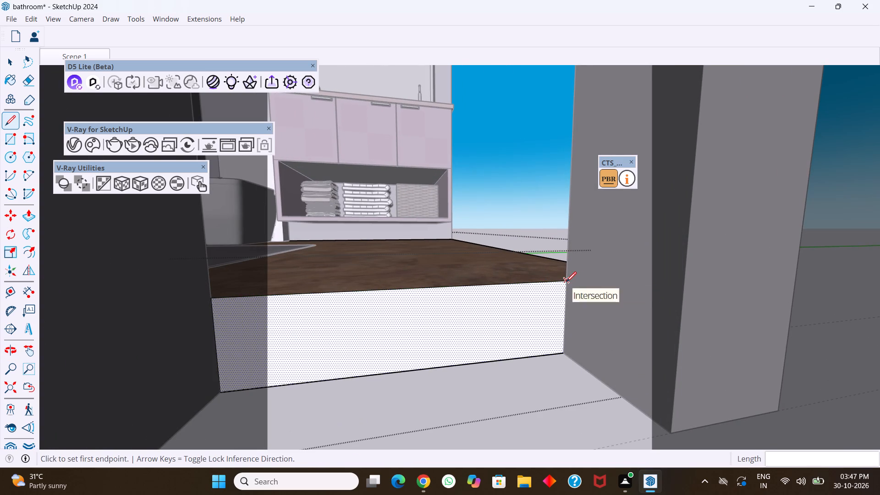
click(566, 282)
click(563, 353)
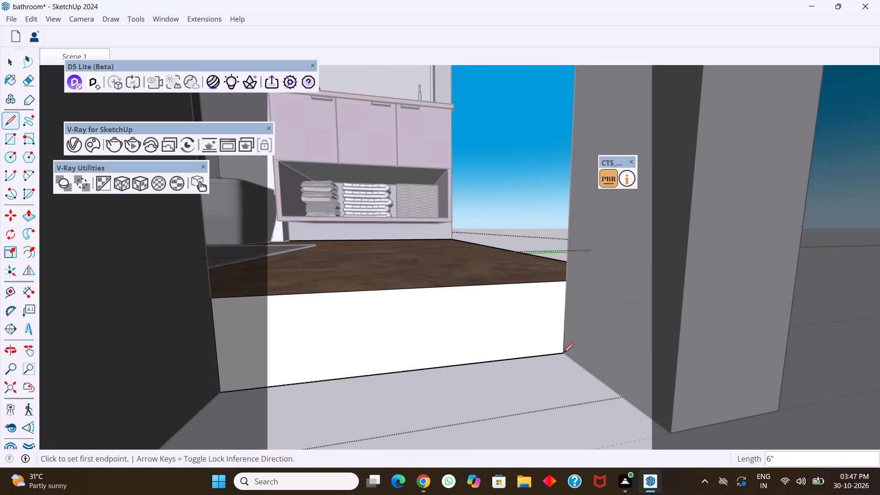
Push/Pull the slab's face between the two lines outward 9" to fill the doorway threshold, and leave the floor group.
key(p)
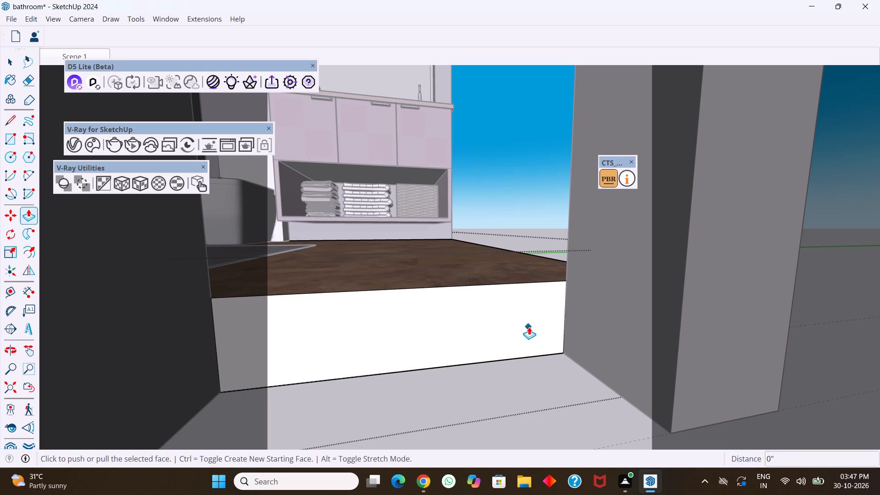
key(space)
click(529, 327)
key(p)
click(529, 327)
scroll(589, 364, down, 10)
click(361, 391)
scroll(446, 382, down, 2)
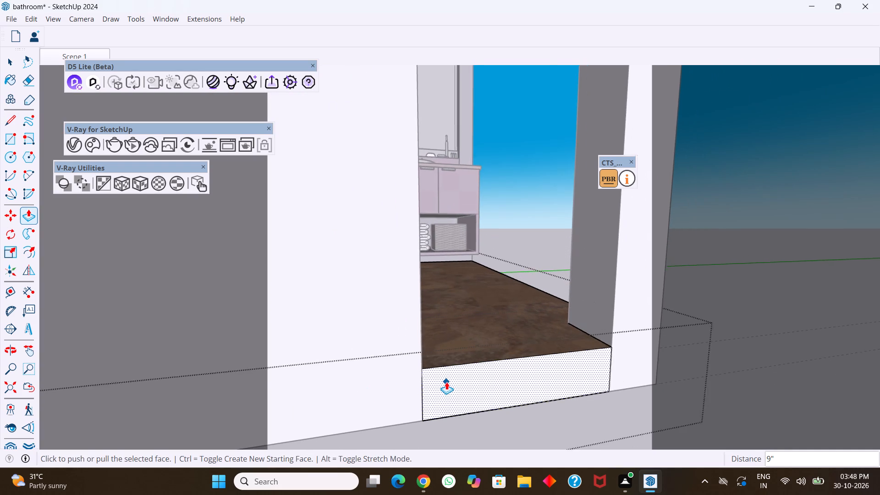
scroll(446, 382, down, 3)
key(space)
middle_drag(479, 394, 434, 384)
scroll(434, 384, down, 11)
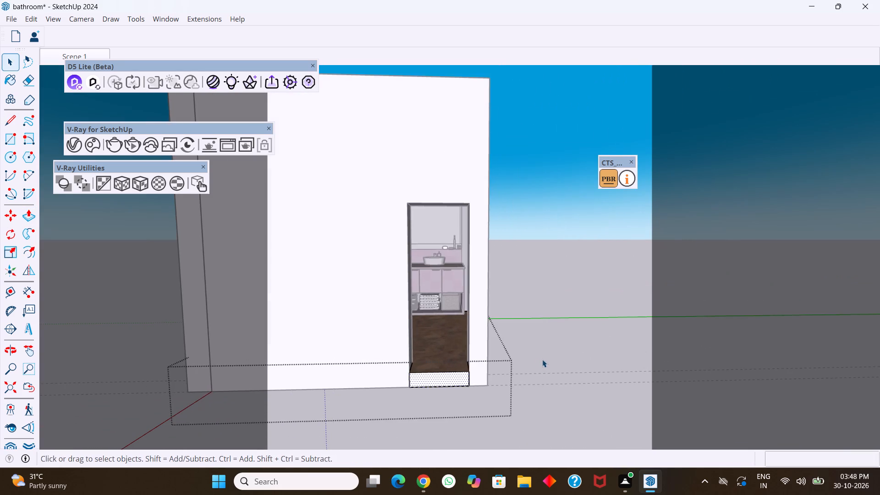
click(549, 358)
Review the bathroom from Scene 1 and inspect the new doorway from outside.
click(103, 53)
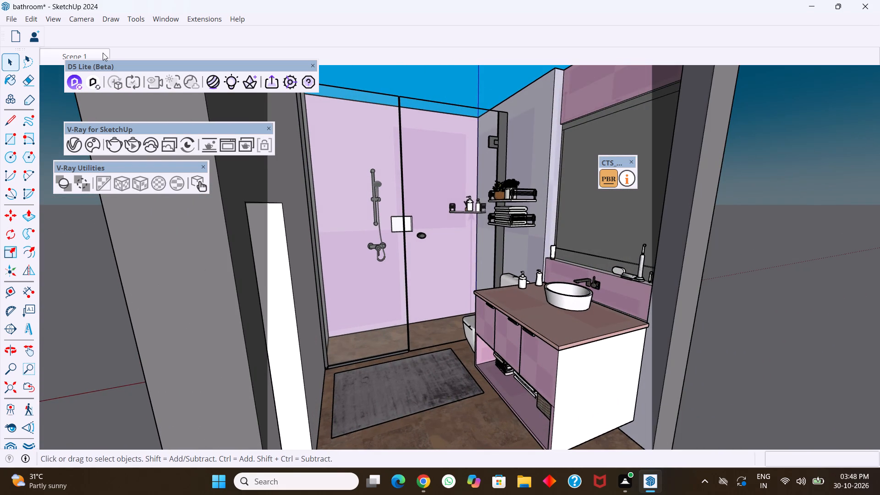
scroll(370, 168, down, 4)
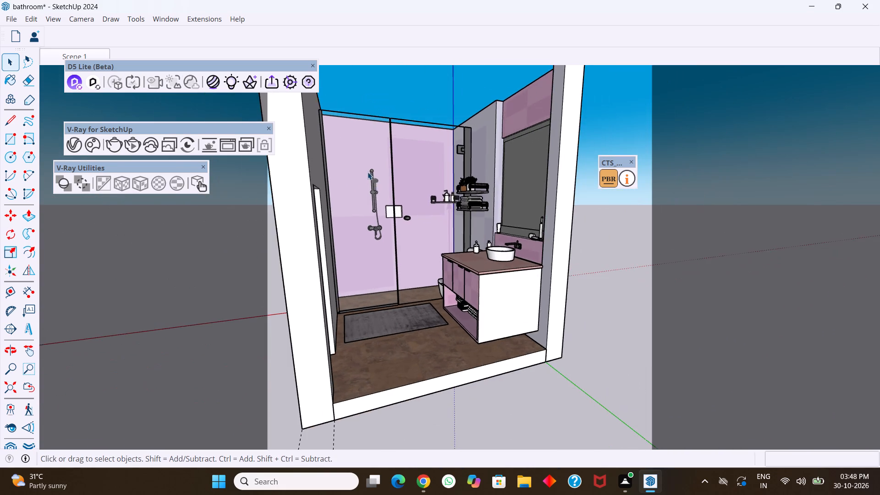
middle_drag(387, 215, 525, 236)
middle_drag(436, 244, 531, 203)
middle_drag(512, 209, 492, 205)
middle_click(503, 238)
Open the 3D Warehouse and search it for "door".
click(170, 19)
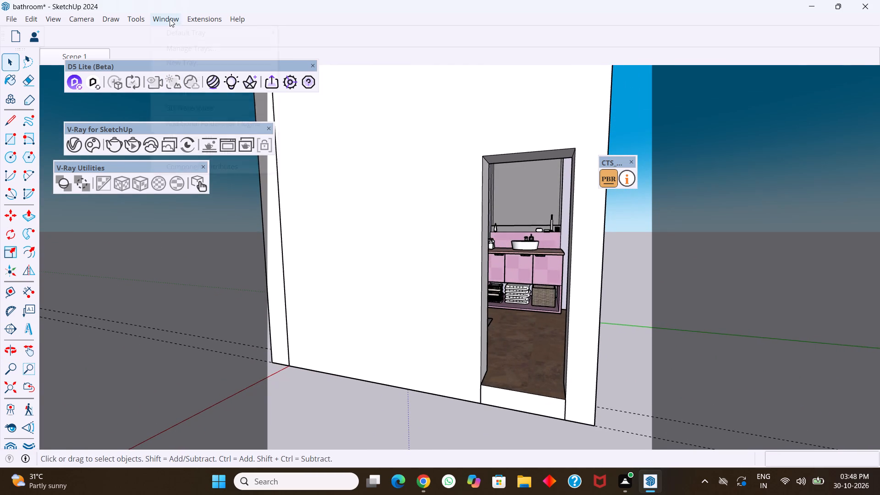
click(209, 107)
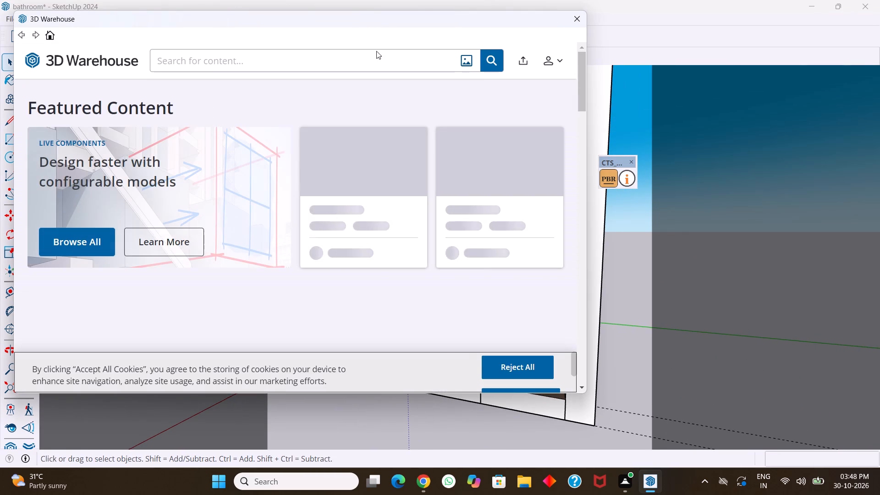
scroll(353, 181, down, 2)
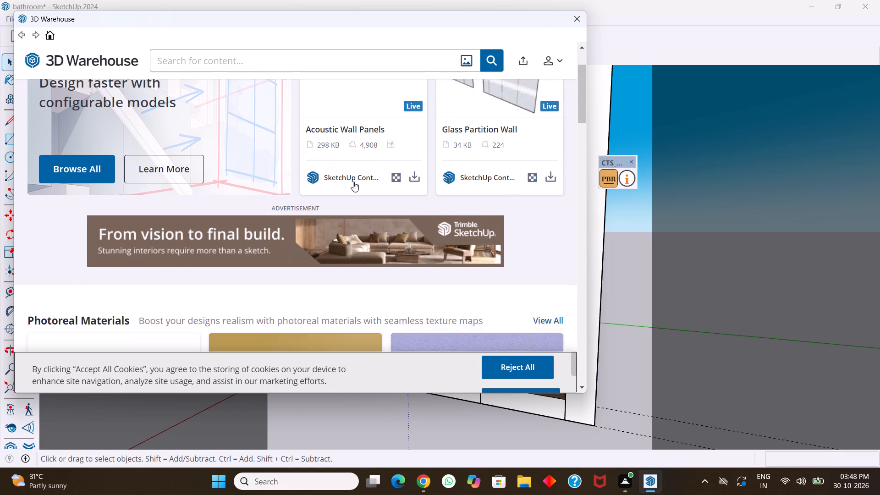
scroll(353, 181, down, 6)
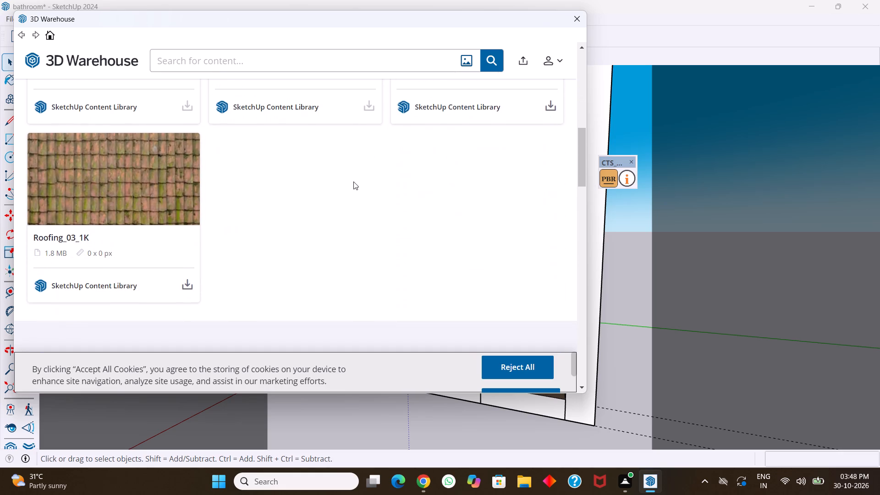
scroll(297, 55, up, 3)
click(276, 62)
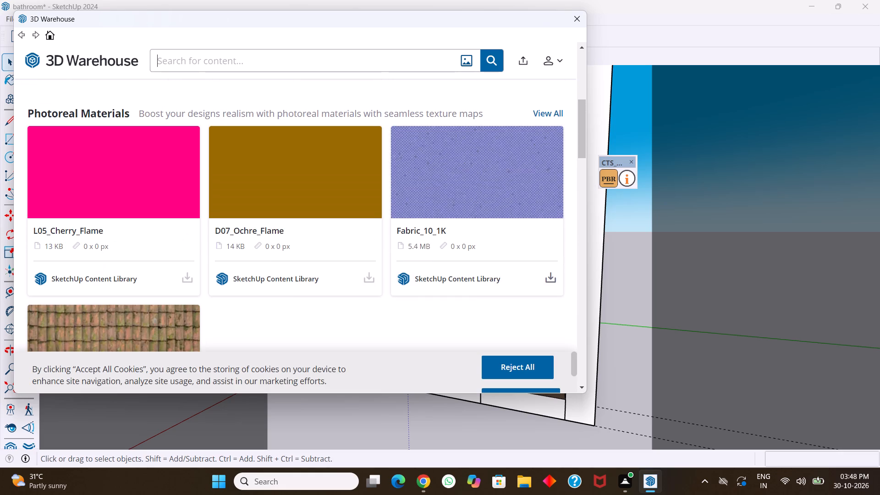
text(door)
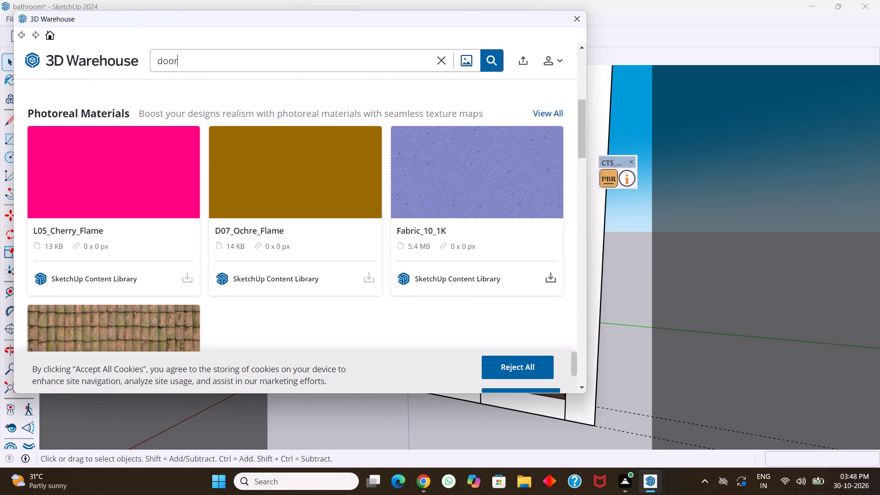
key(Return)
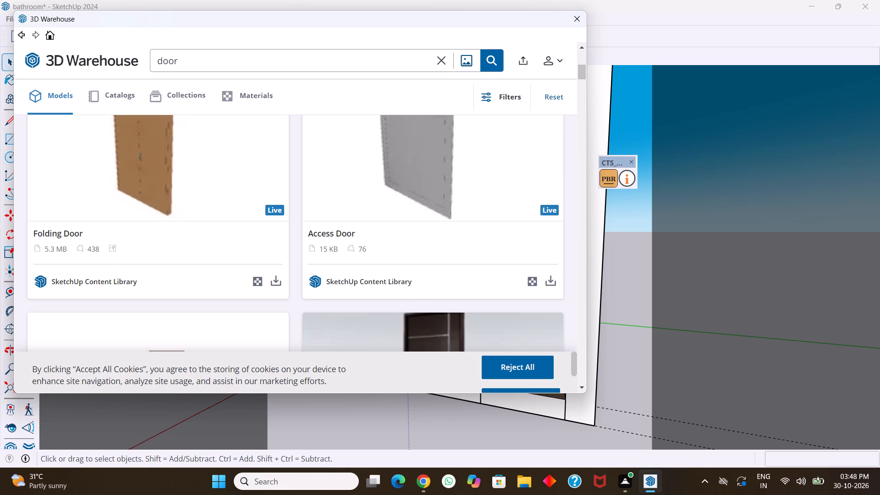
Refine the 3D Warehouse search to "bathroomdoor".
click(155, 59)
key(space)
text(bath)
text(room)
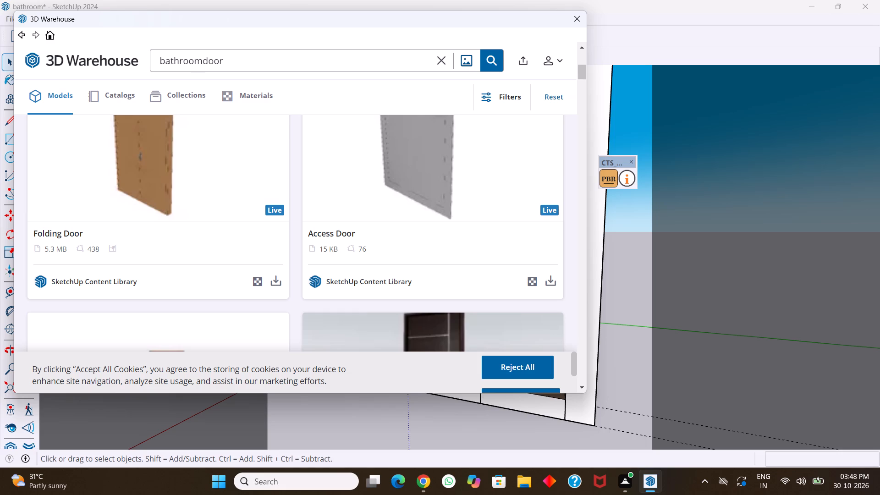
key(Return)
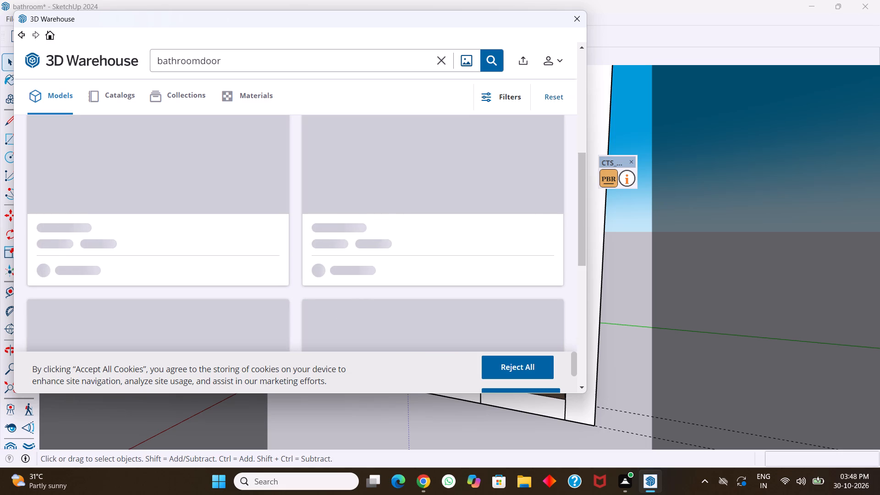
Correct the 3D Warehouse search to "bathroom door".
click(197, 60)
key(space)
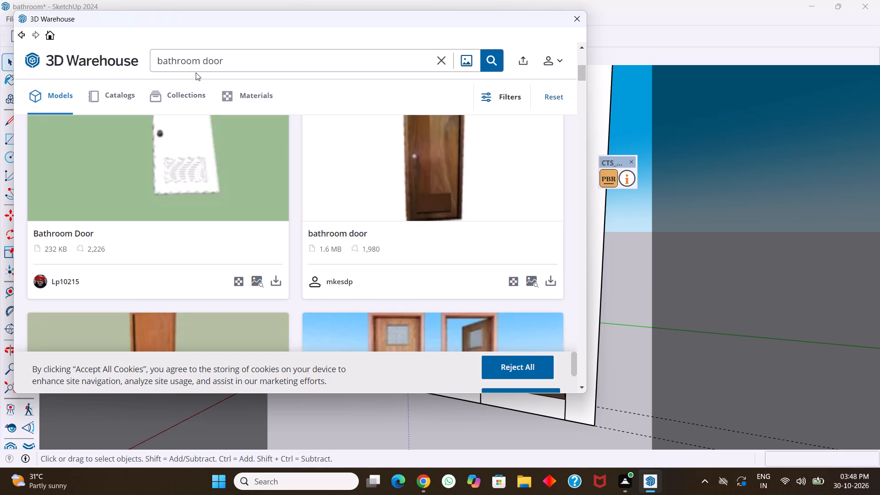
key(Return)
Browse the "bathroom door" models for one that suits the new doorway.
scroll(360, 156, down, 1)
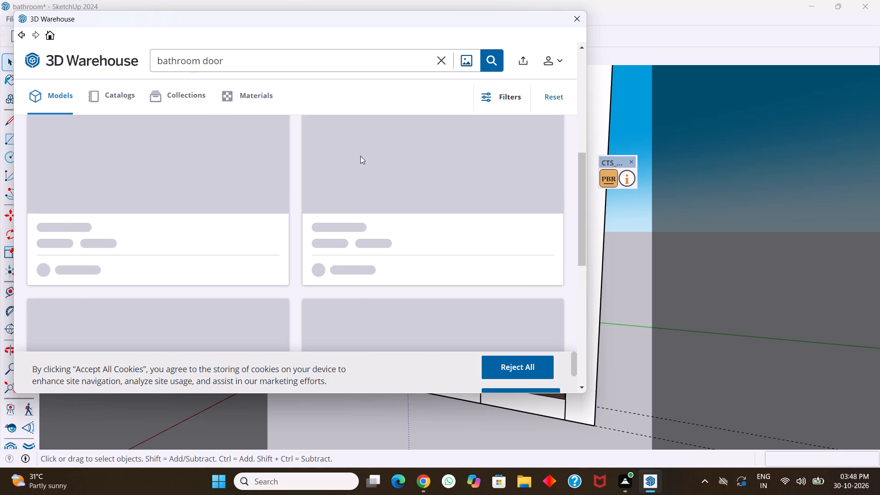
scroll(373, 205, down, 1)
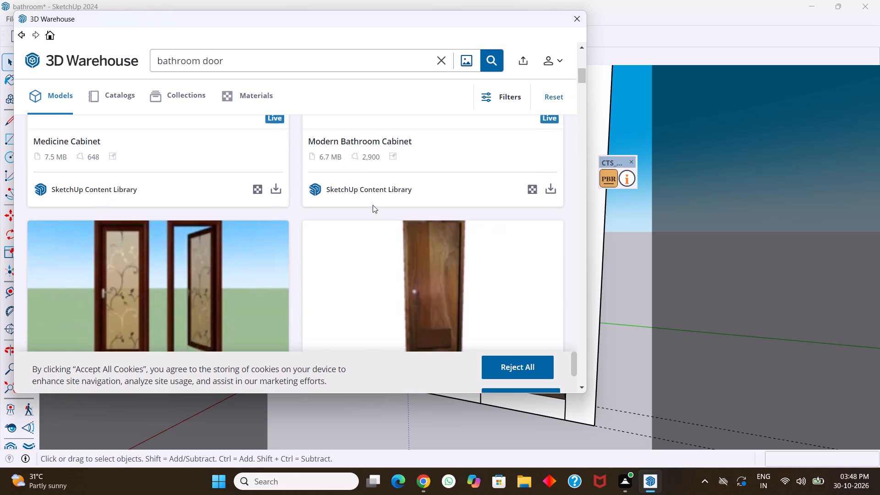
scroll(373, 205, down, 5)
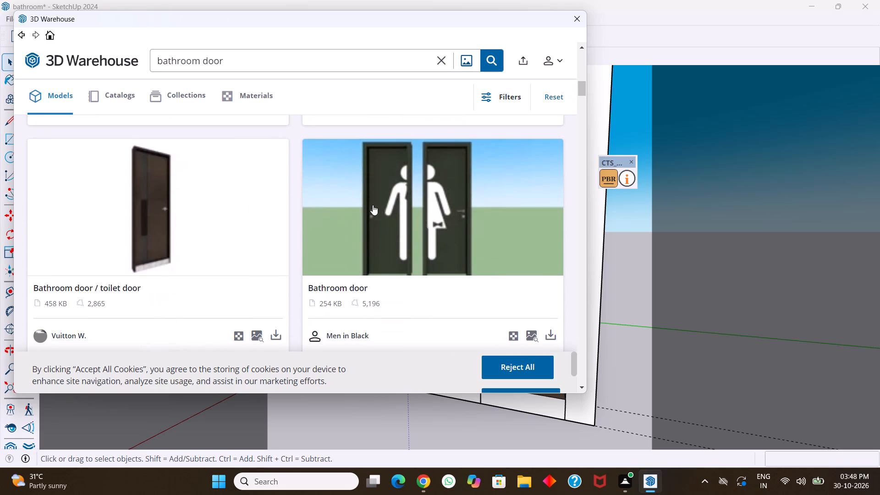
scroll(373, 205, down, 5)
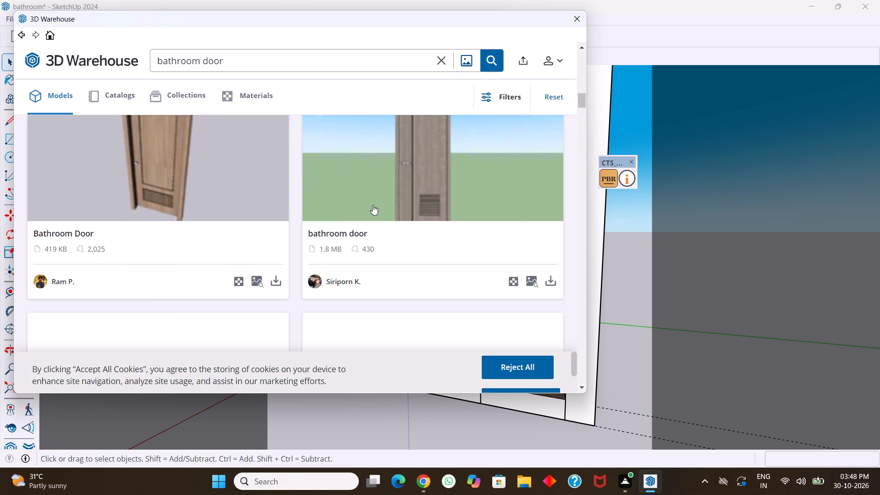
scroll(373, 205, down, 4)
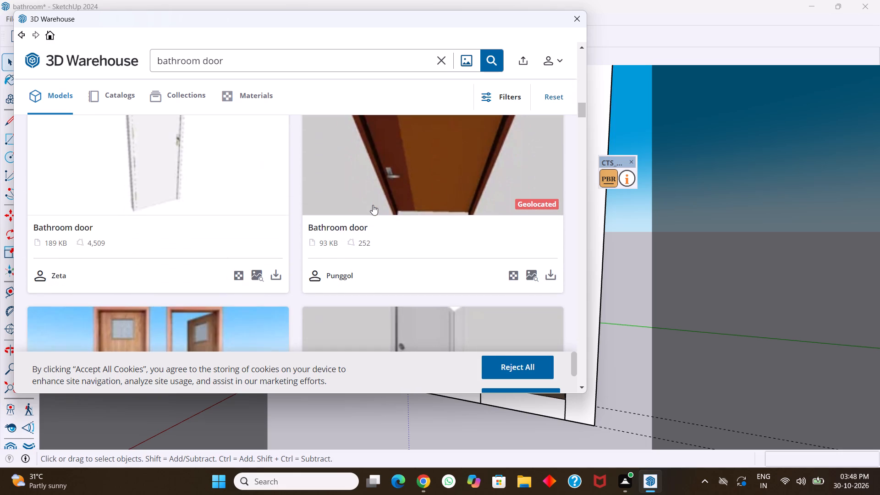
scroll(373, 205, down, 1)
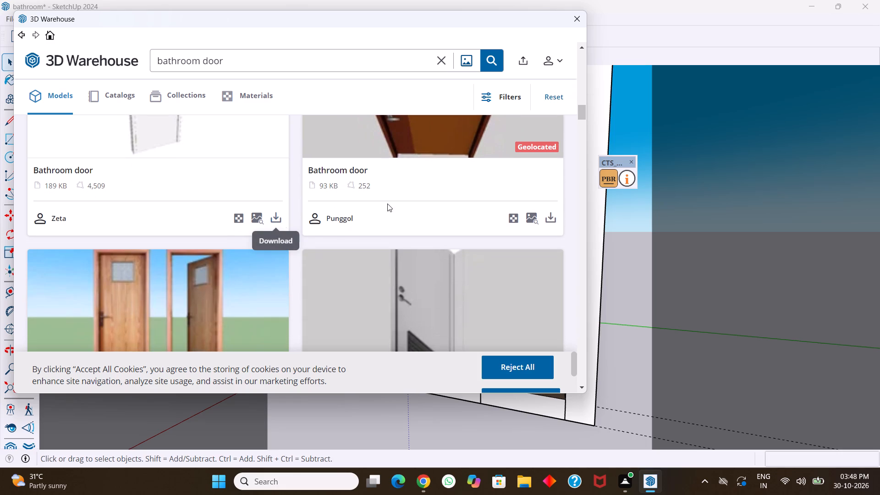
scroll(387, 203, down, 11)
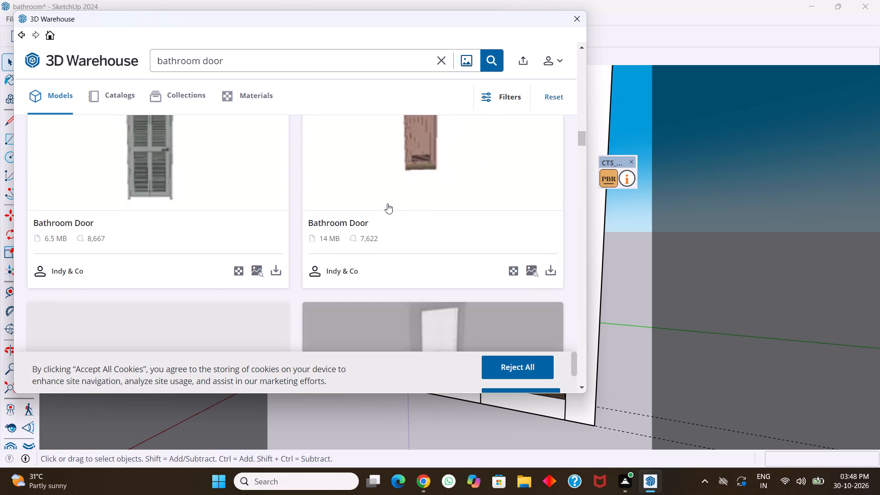
scroll(387, 203, down, 6)
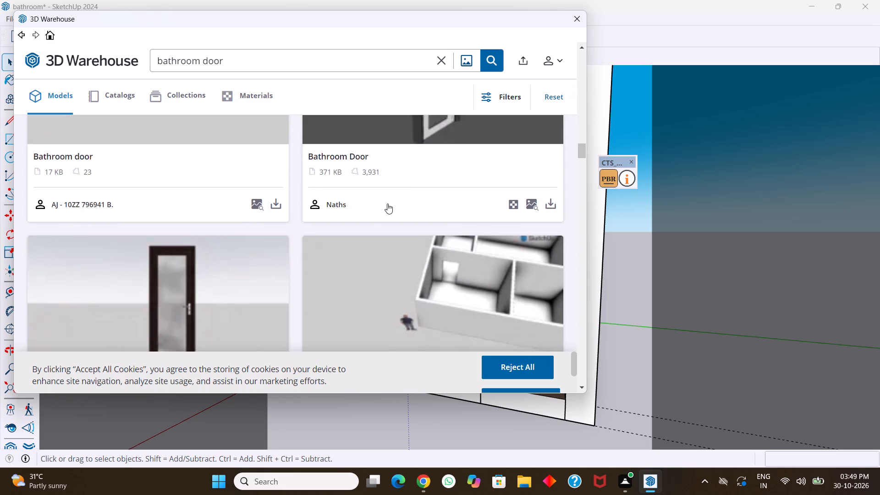
scroll(387, 203, down, 6)
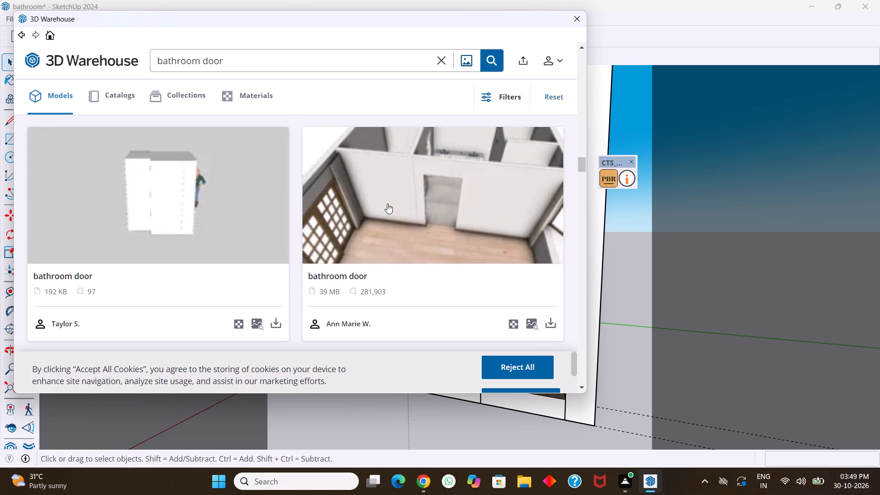
scroll(387, 203, down, 8)
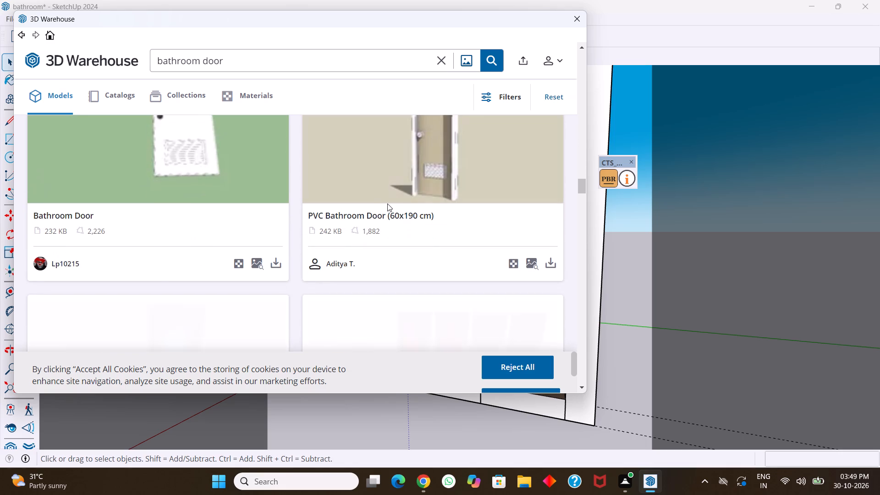
scroll(387, 203, down, 3)
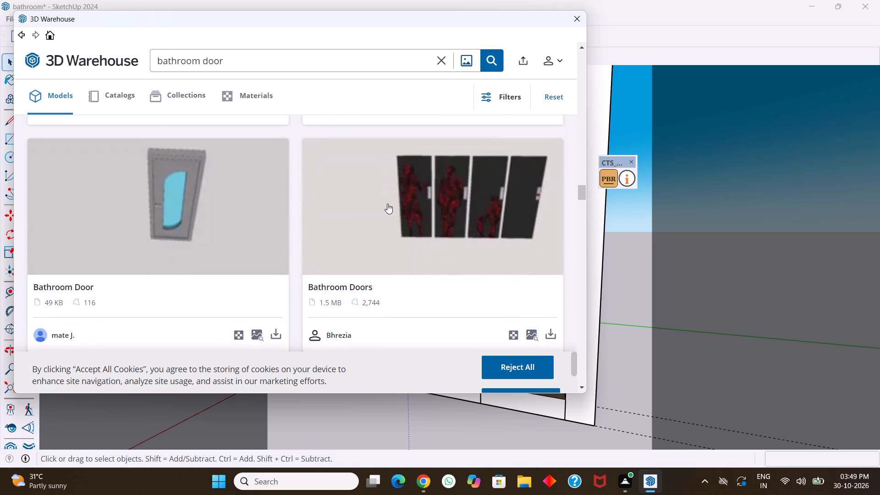
scroll(387, 203, down, 6)
scroll(387, 203, up, 2)
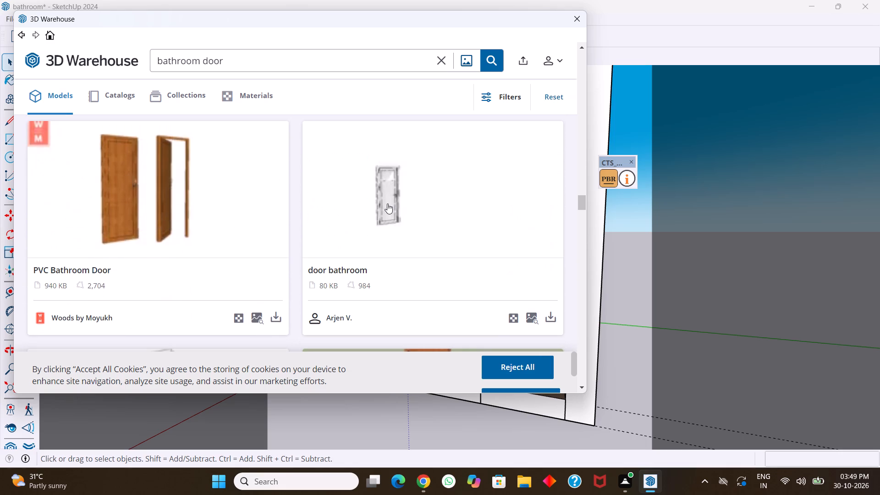
Download the 80 KB "door bathroom" model into the drawing and place it outside, beside the bathroom.
click(550, 314)
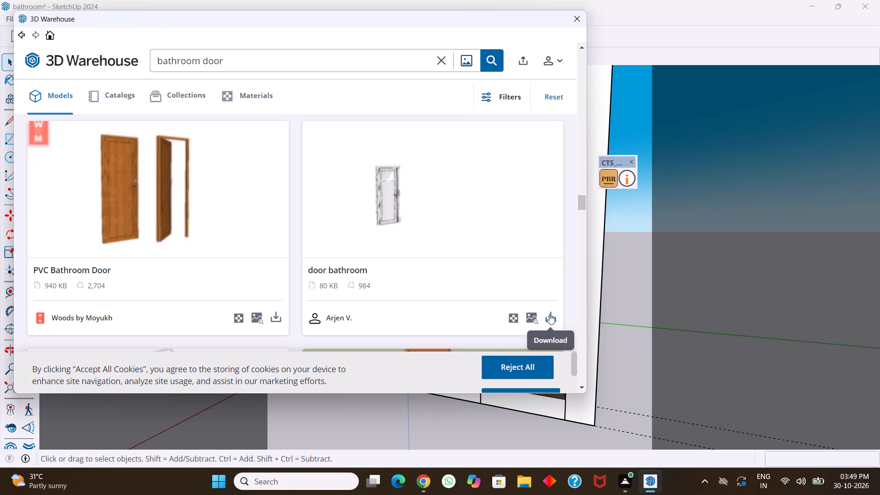
click(261, 216)
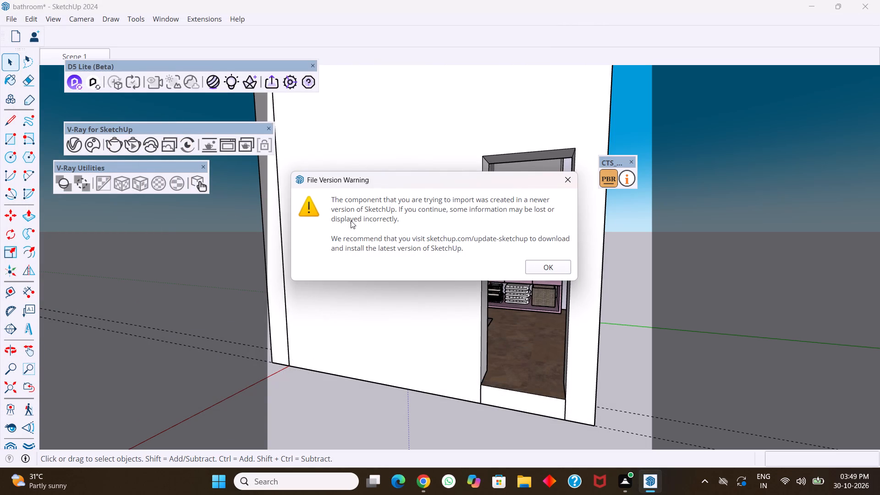
click(551, 267)
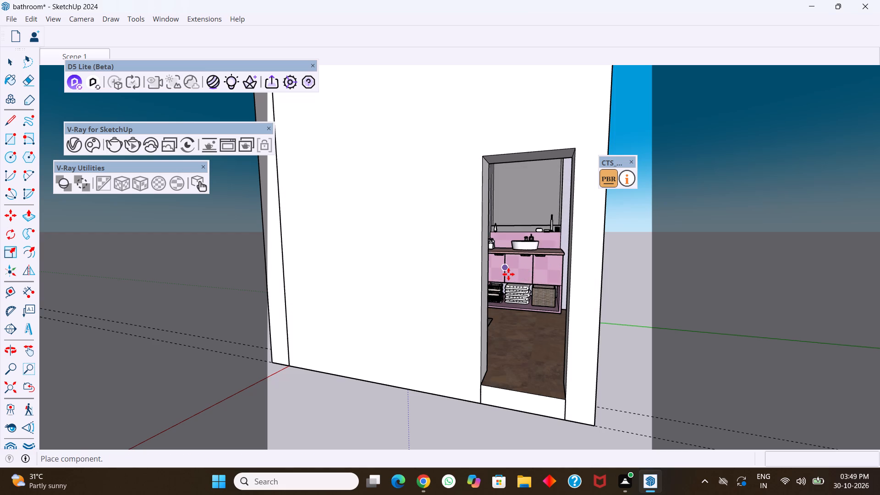
scroll(431, 284, down, 5)
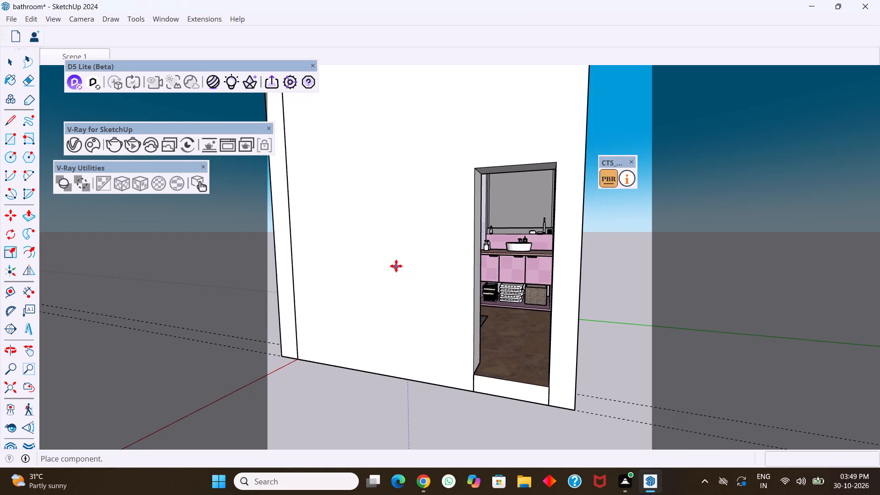
scroll(402, 258, down, 5)
scroll(563, 265, down, 2)
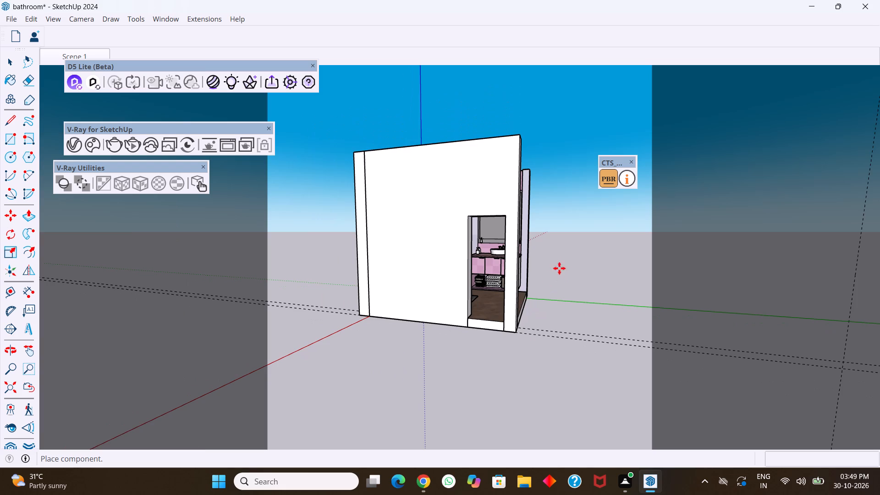
click(609, 275)
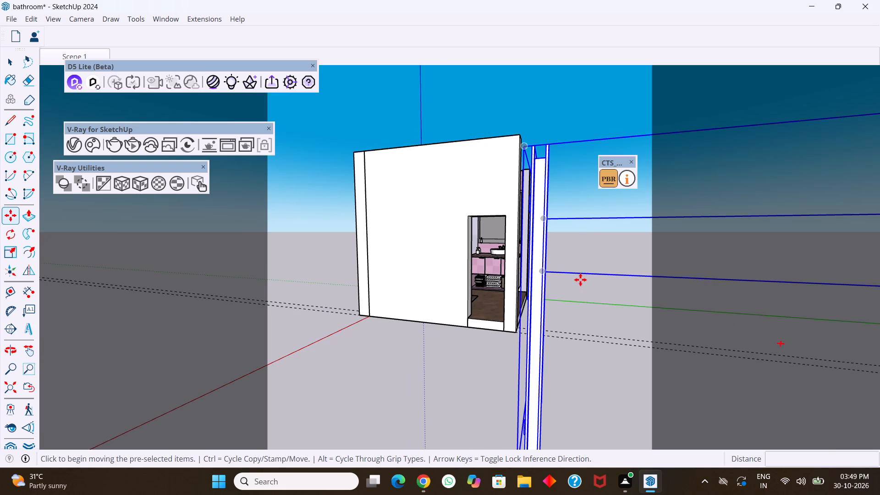
Explode the placed door component and the component nested inside it, and clear the selection.
right_click(545, 298)
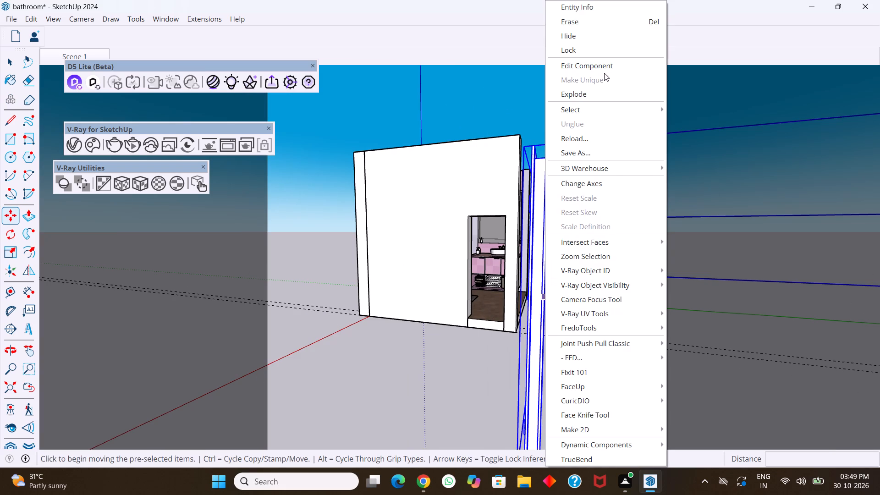
click(600, 88)
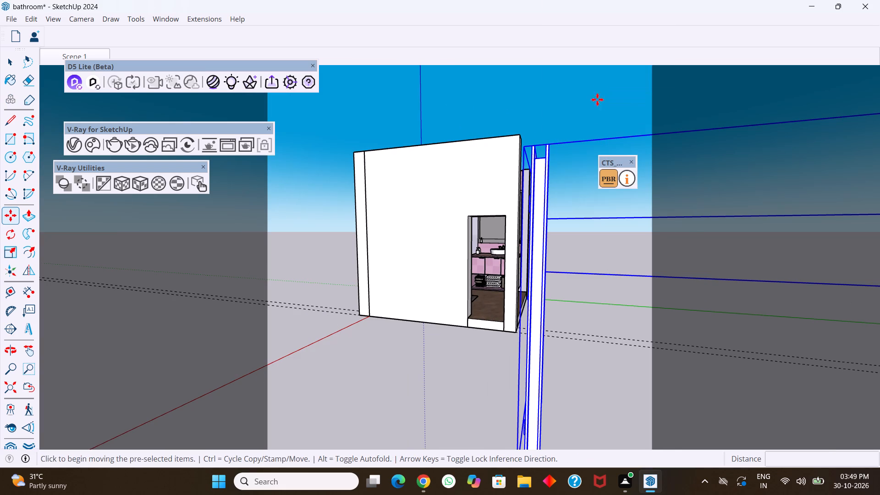
right_click(539, 244)
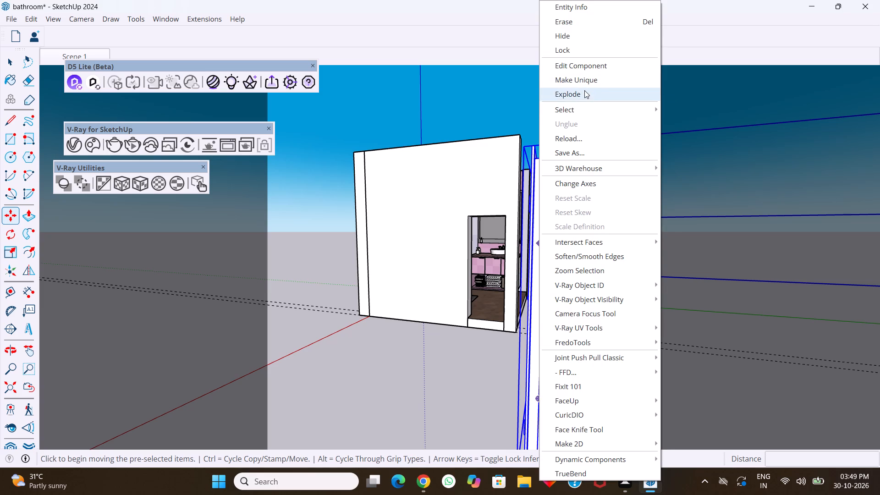
click(584, 90)
key(space)
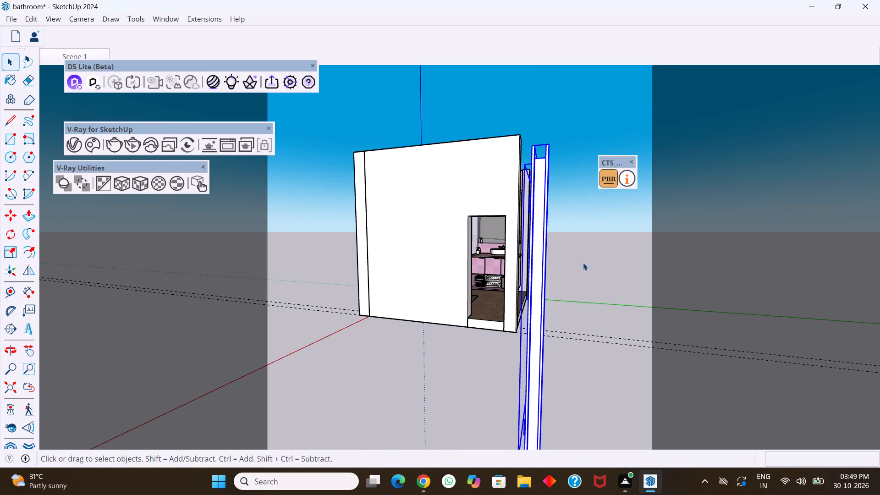
click(583, 263)
Select all the loose door leaf and frame parts together and make them one group.
middle_drag(586, 303, 627, 311)
scroll(533, 302, down, 6)
middle_drag(568, 321, 461, 335)
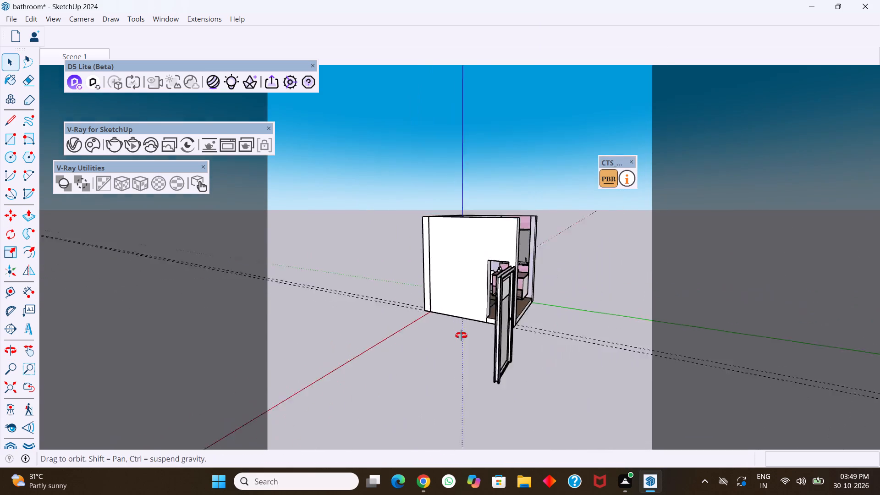
middle_drag(461, 335, 445, 334)
scroll(473, 323, up, 1)
middle_drag(473, 323, 418, 302)
middle_drag(417, 307, 354, 299)
scroll(417, 307, up, 1)
middle_drag(359, 315, 333, 311)
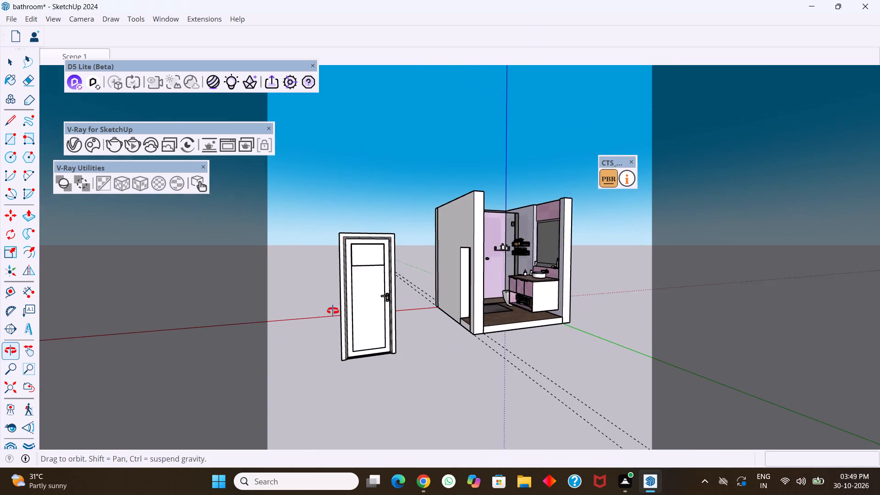
middle_drag(333, 311, 332, 310)
scroll(363, 312, up, 5)
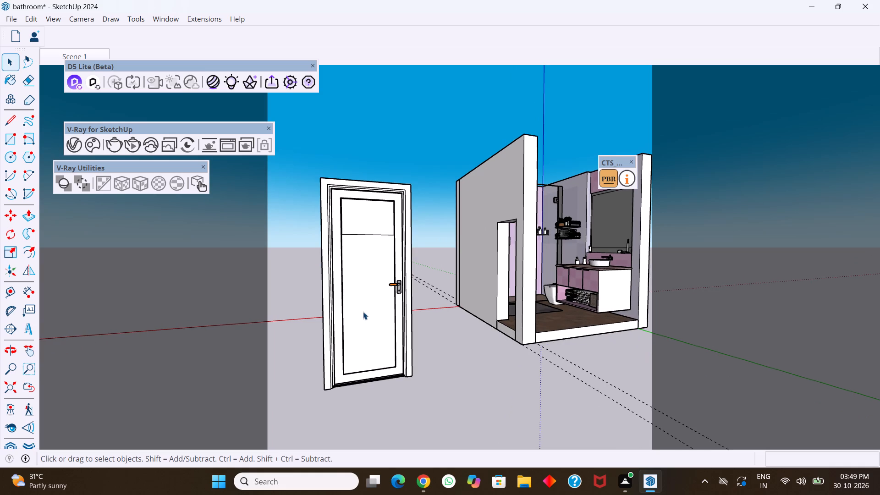
click(363, 312)
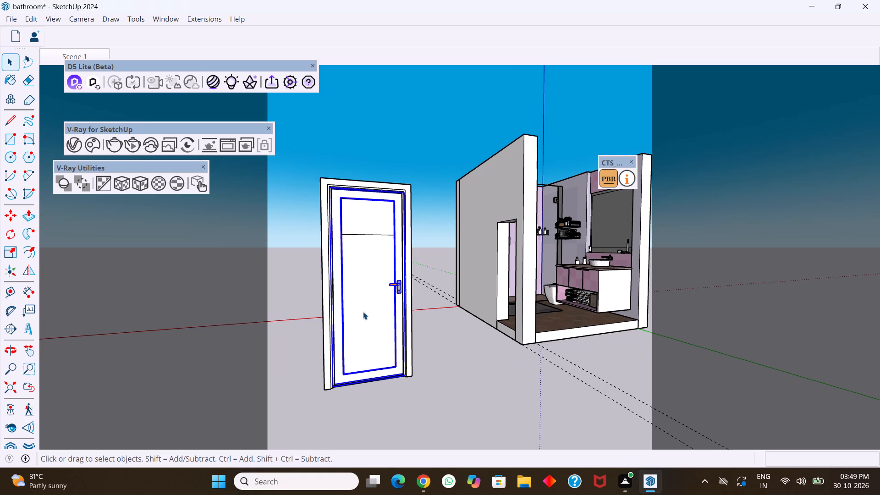
click(326, 298)
scroll(375, 272, down, 5)
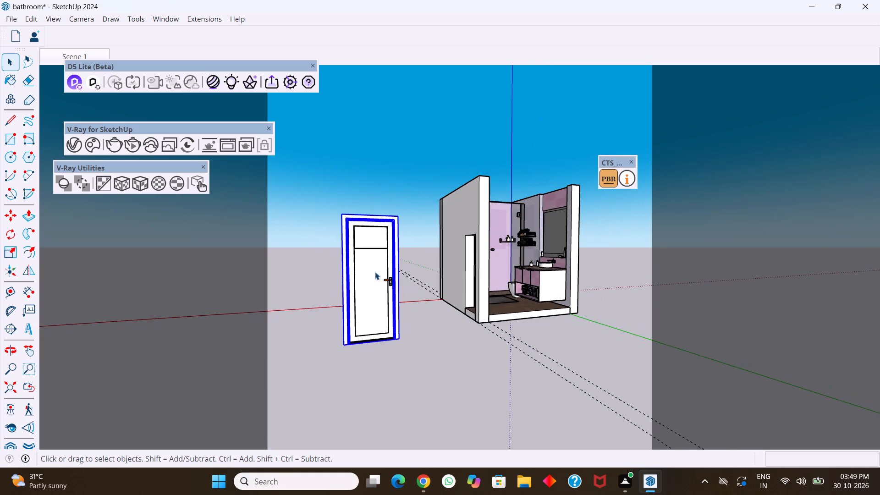
middle_drag(383, 291, 348, 297)
drag(306, 204, 396, 368)
right_click(348, 283)
click(376, 127)
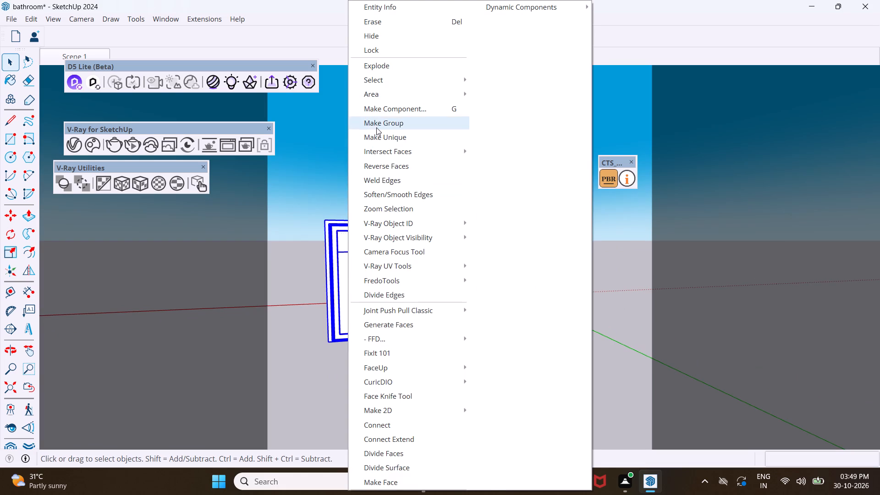
Rotate the door group 90° about the vertical axis at the bottom corner of its frame.
click(16, 232)
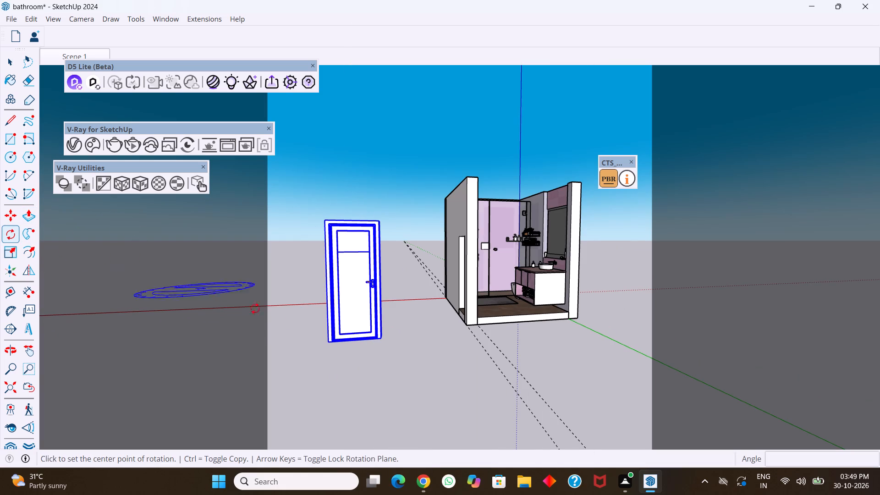
scroll(328, 354, up, 9)
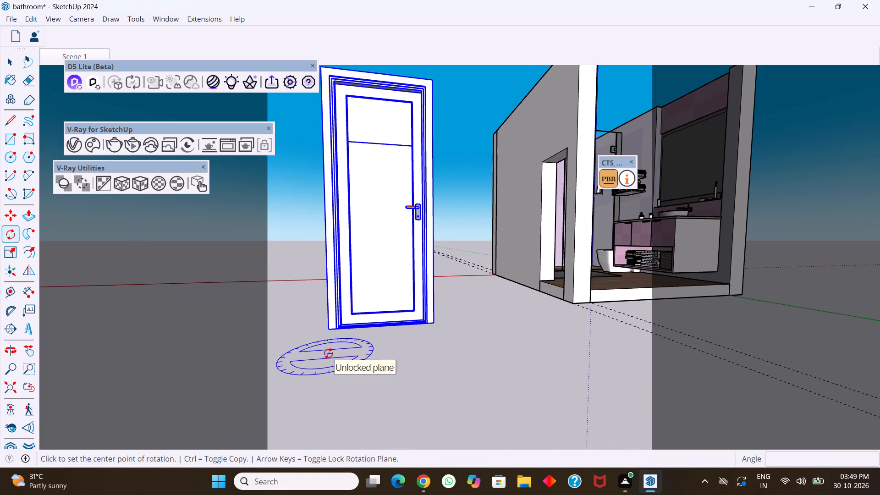
key(Up)
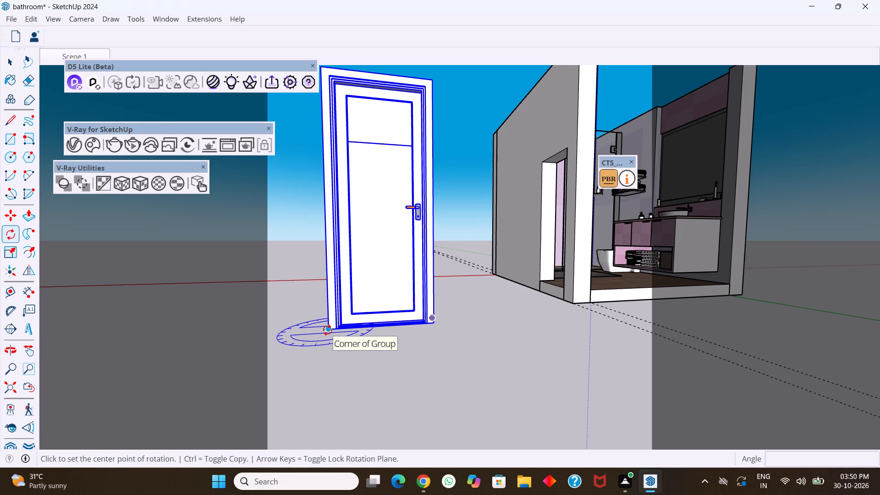
click(327, 330)
click(437, 321)
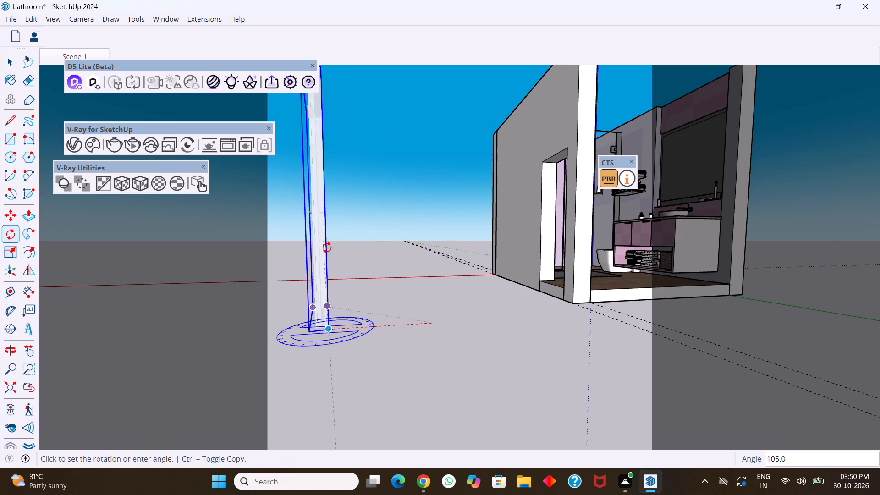
text(90)
key(Return)
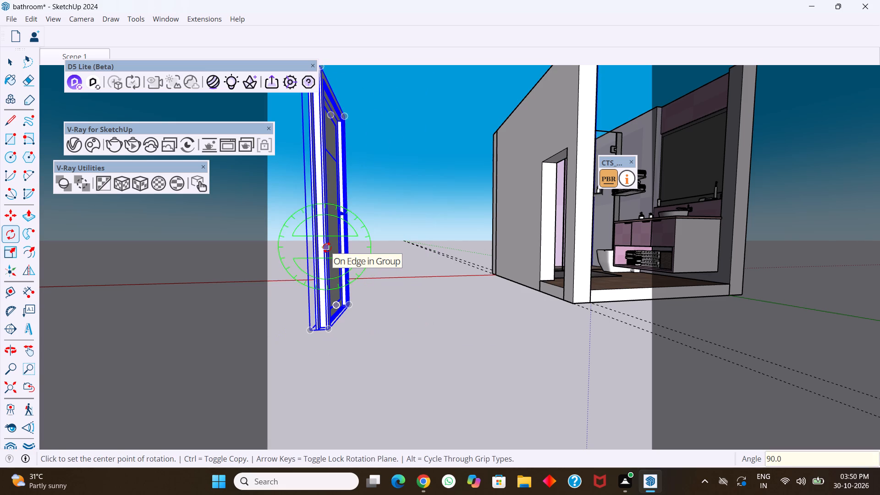
Move the door group about 9' 1 3/4" by its bottom frame corner onto the bottom corner of the bathroom doorway.
key(m)
middle_drag(305, 331, 431, 352)
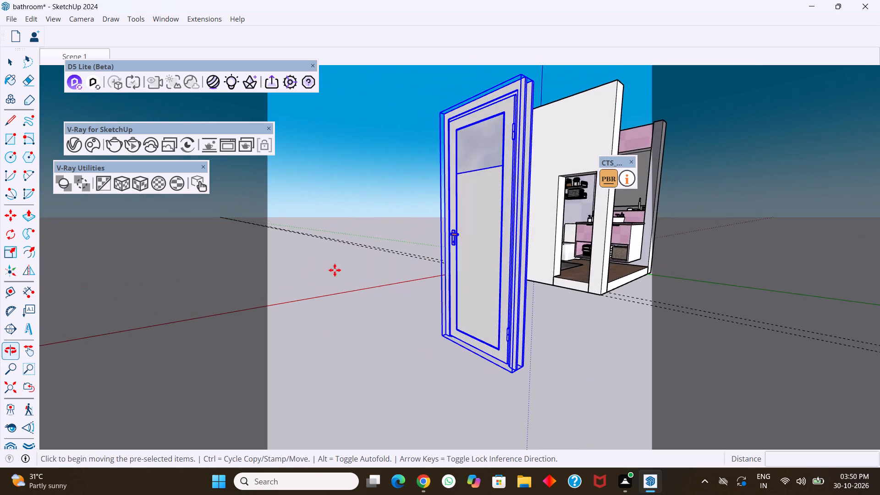
scroll(307, 239, down, 5)
middle_drag(345, 318, 435, 334)
scroll(306, 224, up, 1)
scroll(304, 222, down, 3)
middle_drag(383, 304, 403, 308)
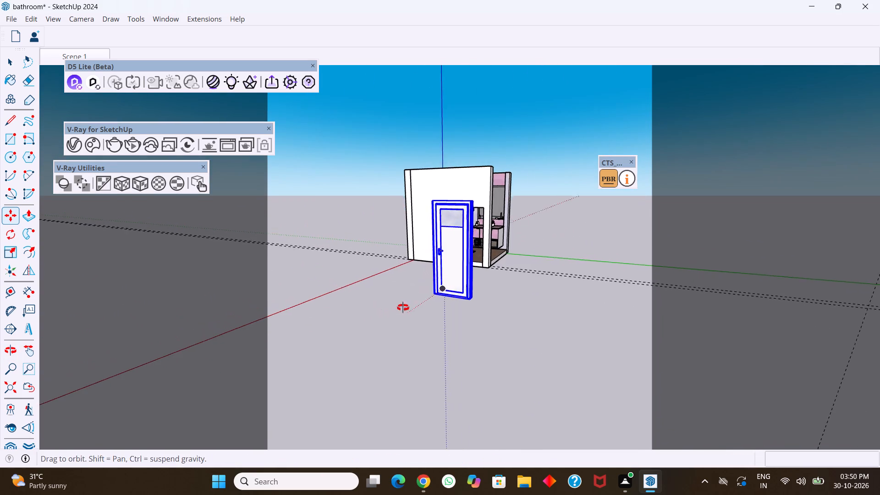
middle_drag(403, 308, 403, 308)
scroll(478, 325, up, 18)
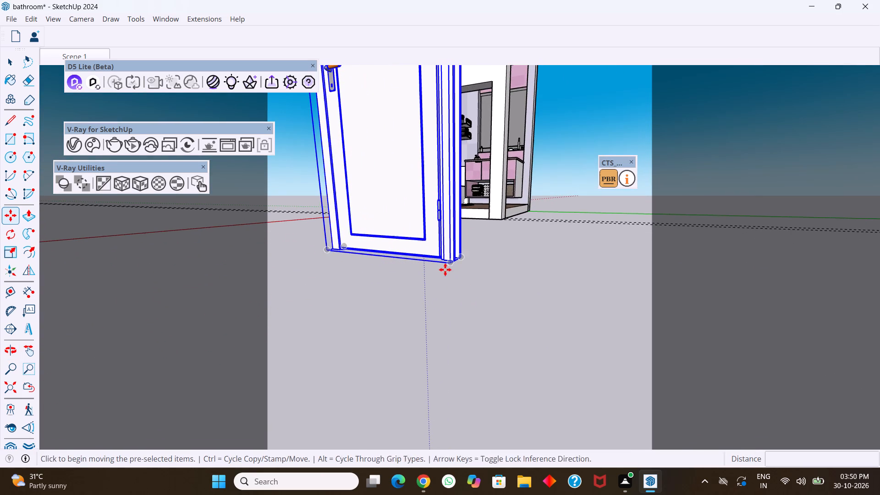
click(449, 265)
scroll(481, 212, up, 6)
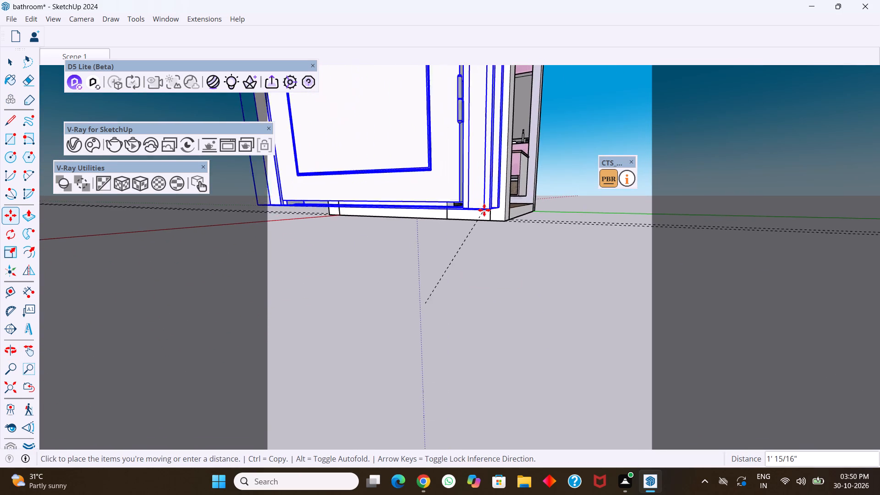
scroll(484, 210, up, 9)
click(491, 209)
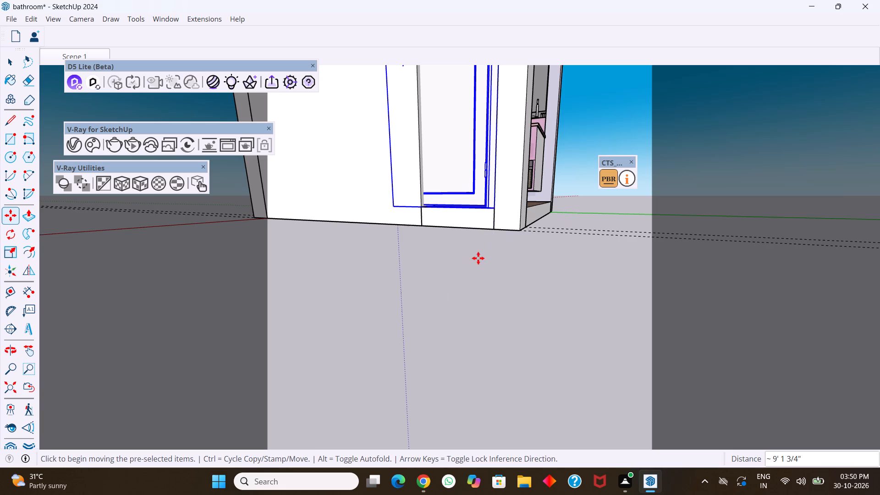
Move the door group sideways along the wall by its bottom corner, clear of the doorway opening.
scroll(443, 264, down, 9)
middle_drag(444, 205, 463, 297)
middle_drag(467, 221, 467, 184)
scroll(475, 282, up, 11)
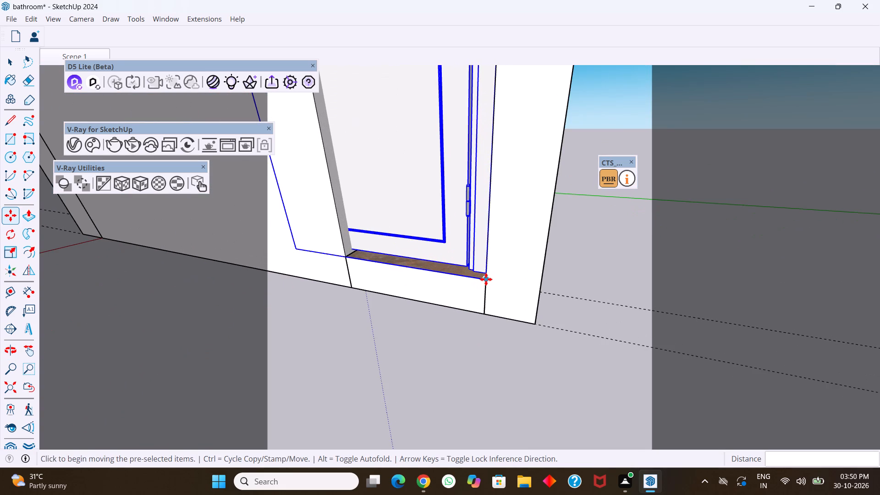
click(486, 279)
click(314, 253)
key(space)
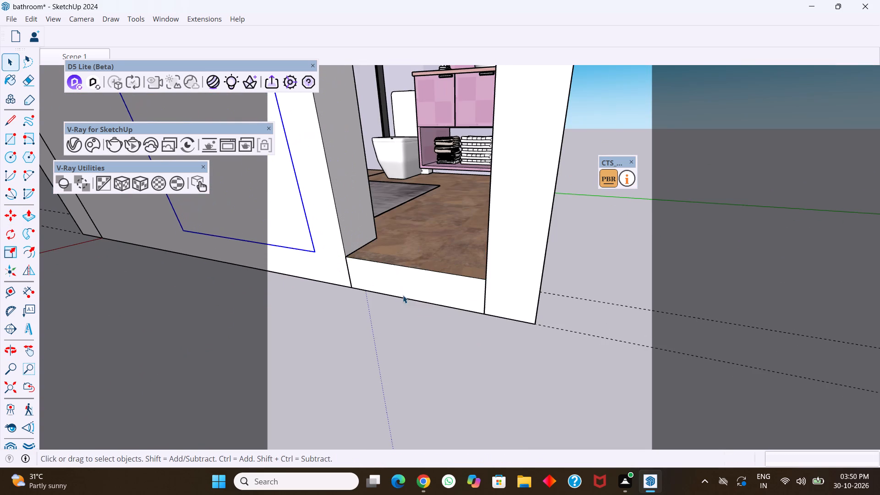
Inside the doorway wall's group, push the top face of the opening up 6" and leave the group.
scroll(418, 274, down, 10)
click(441, 110)
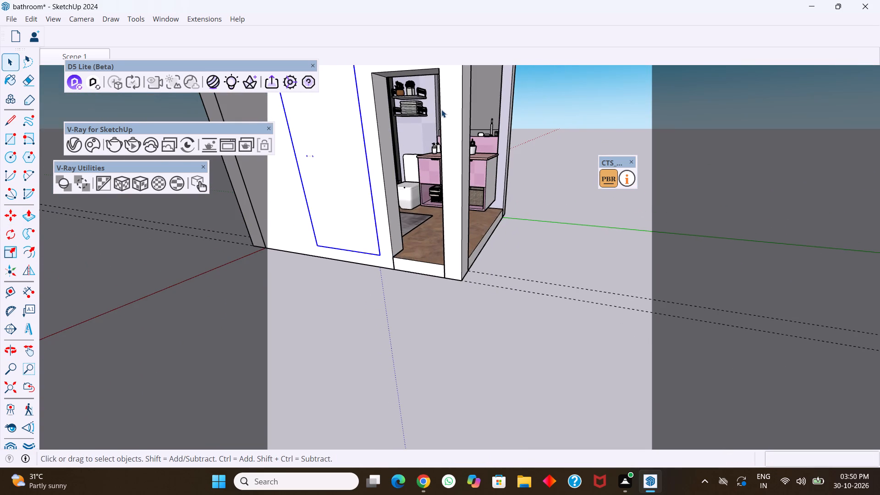
shift+middle_drag(457, 95, 447, 228)
middle_drag(413, 141, 421, 139)
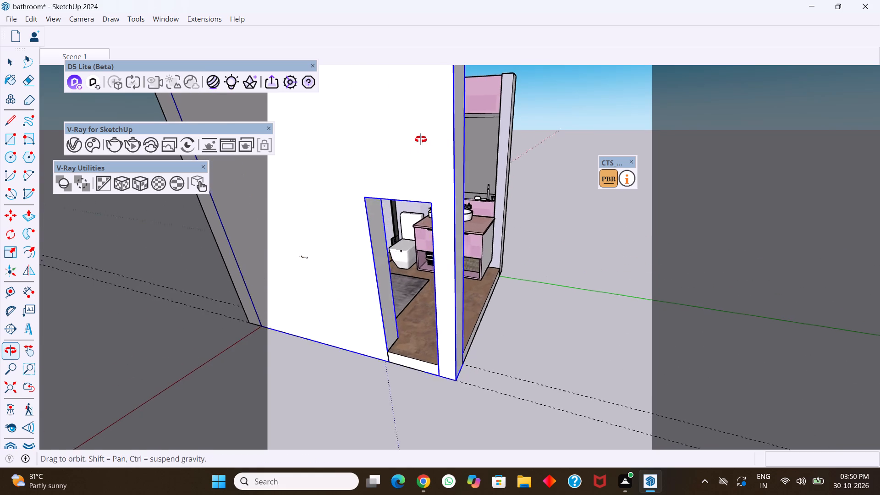
middle_drag(421, 139, 449, 55)
scroll(439, 112, up, 1)
scroll(422, 169, up, 7)
middle_drag(422, 169, 421, 154)
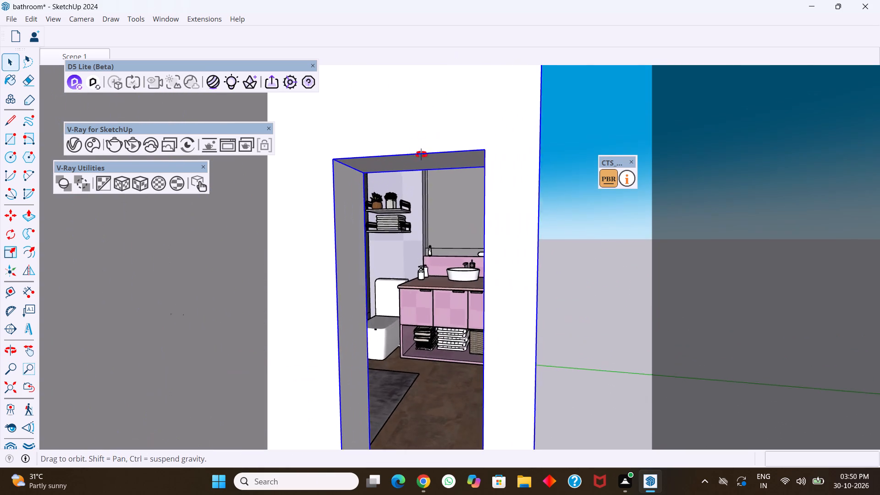
middle_drag(421, 154, 416, 115)
triple_click(418, 135)
click(418, 135)
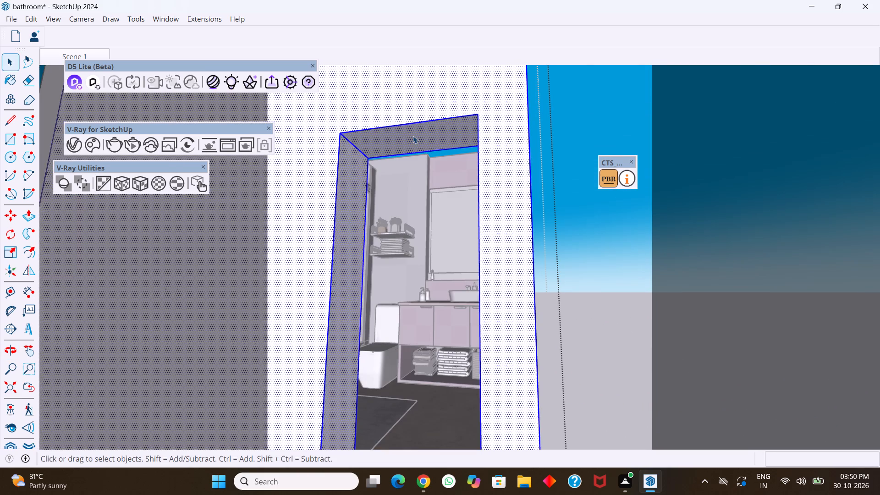
click(413, 136)
key(p)
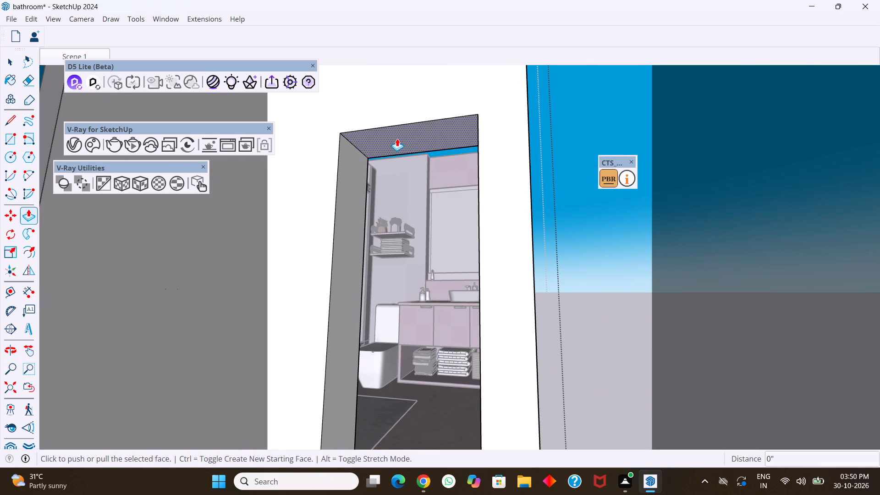
click(397, 138)
key(6)
key(Return)
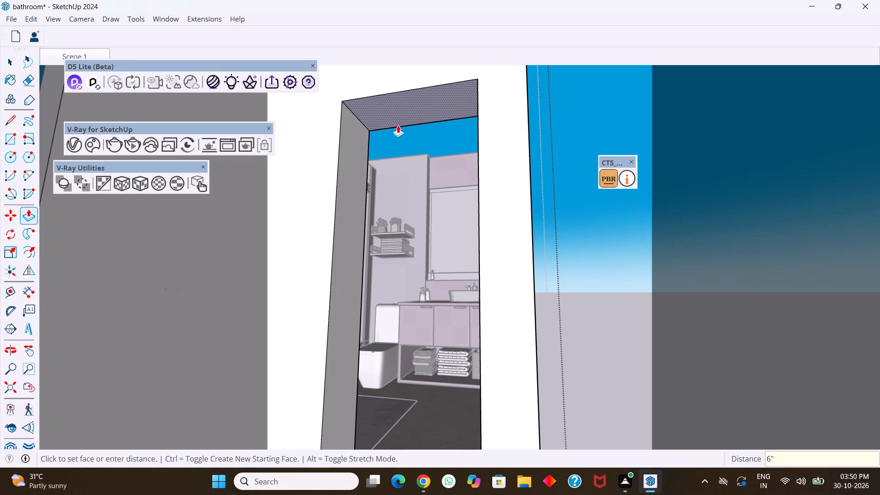
key(space)
scroll(392, 143, down, 6)
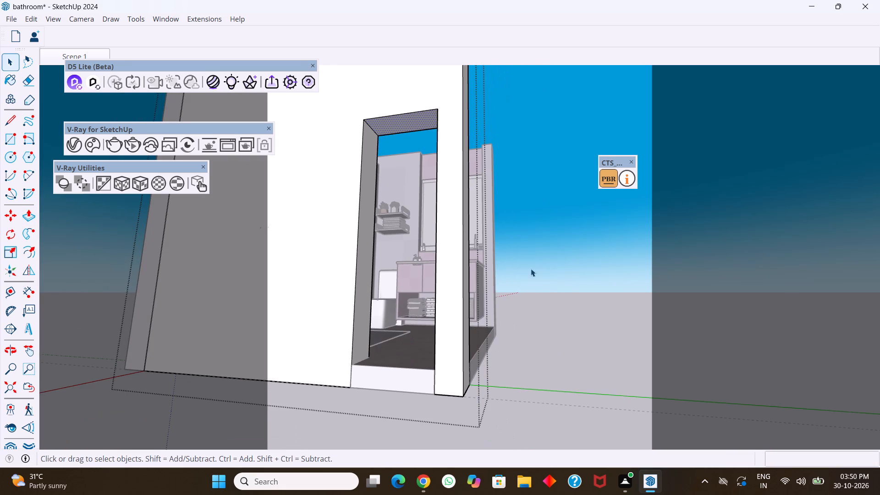
click(543, 286)
Examine the doorway wall's faces and opening from both outside and inside the bathroom.
click(323, 264)
double_click(307, 249)
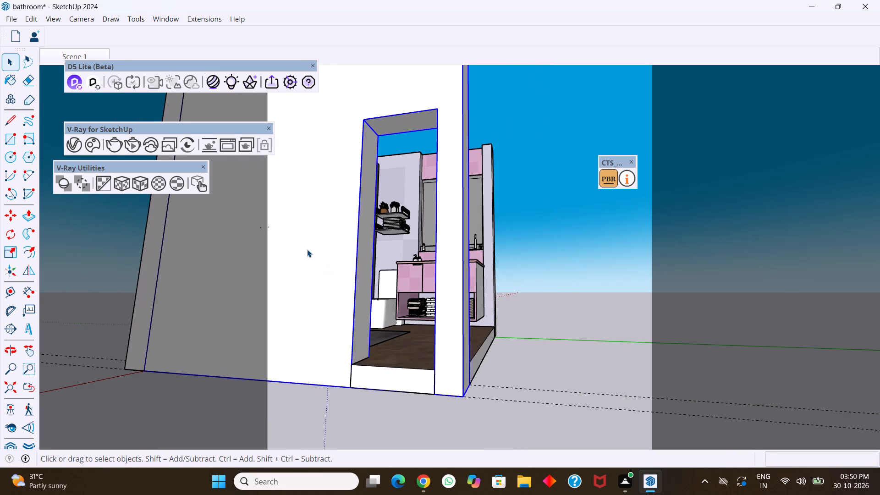
click(308, 257)
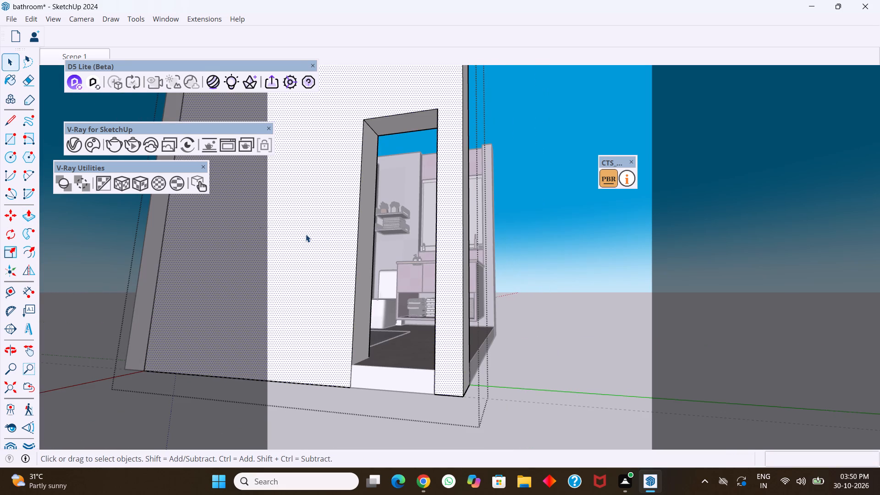
click(305, 228)
click(320, 178)
click(599, 321)
middle_drag(372, 258, 401, 392)
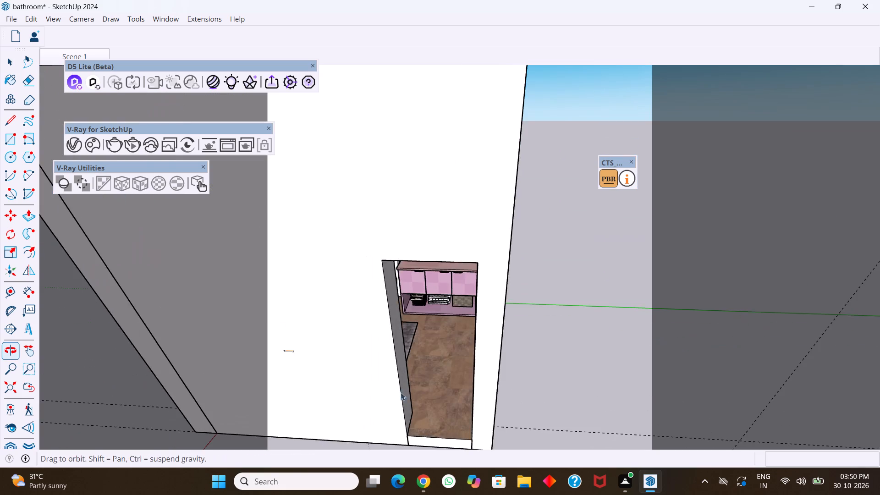
middle_drag(401, 392, 410, 403)
middle_drag(378, 252, 215, 261)
middle_drag(446, 258, 231, 269)
scroll(245, 274, up, 1)
middle_drag(339, 251, 249, 252)
scroll(434, 180, up, 4)
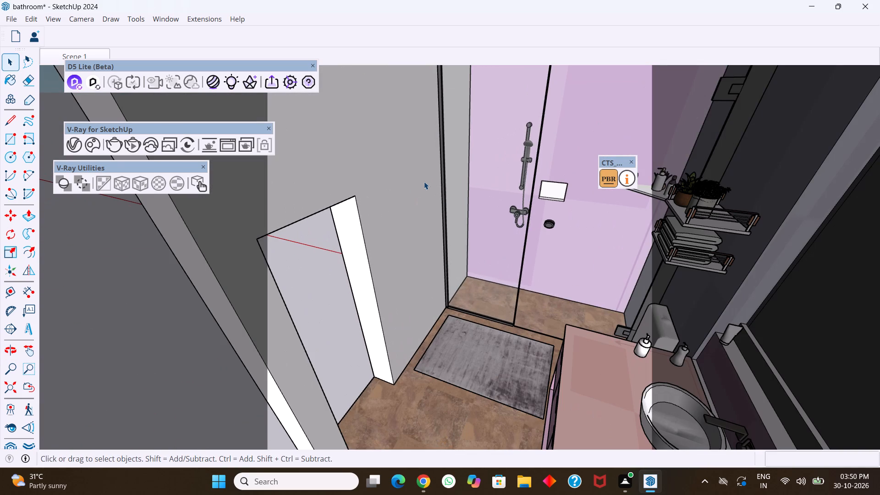
click(420, 182)
double_click(414, 217)
drag(414, 217, 408, 217)
click(400, 214)
click(390, 189)
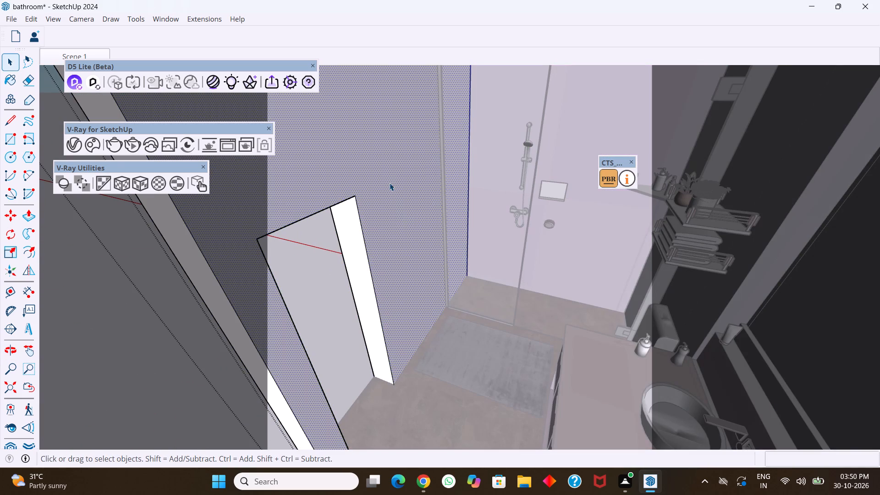
click(388, 168)
click(414, 176)
scroll(357, 210, down, 9)
middle_drag(373, 260, 421, 253)
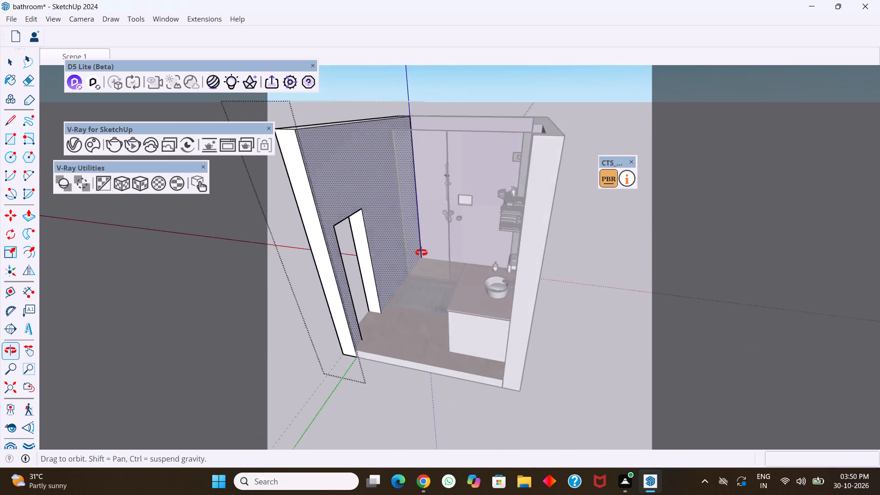
middle_drag(421, 253, 434, 250)
middle_drag(395, 277, 515, 253)
middle_drag(315, 275, 446, 250)
scroll(364, 266, up, 1)
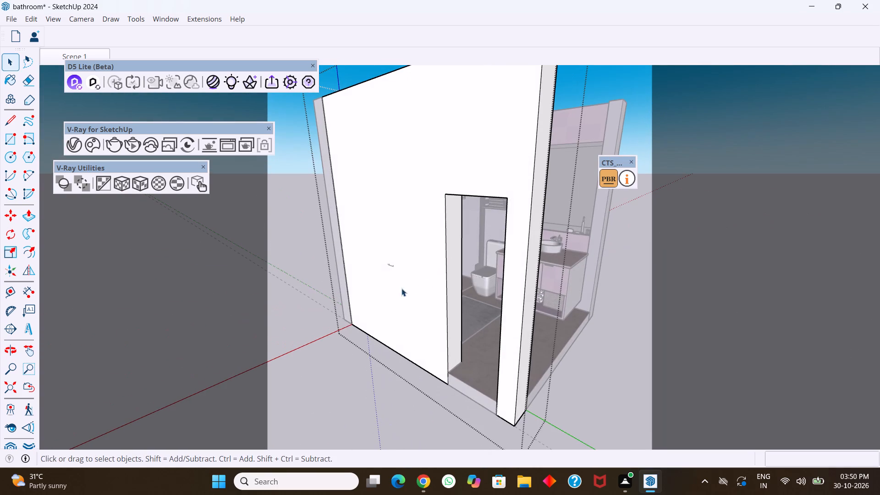
click(388, 265)
click(341, 383)
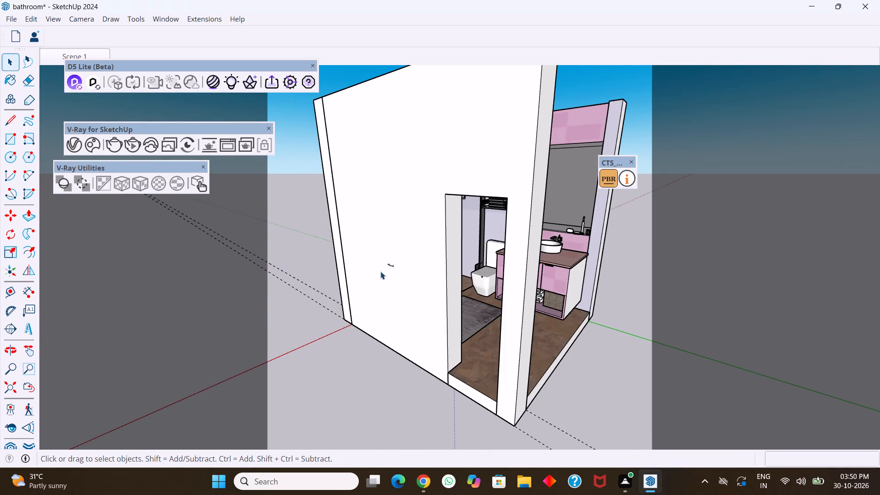
Move the door group 2' 6 7/16" by its bottom corner back onto the doorway's bottom corner nearest the wall end.
click(391, 264)
key(m)
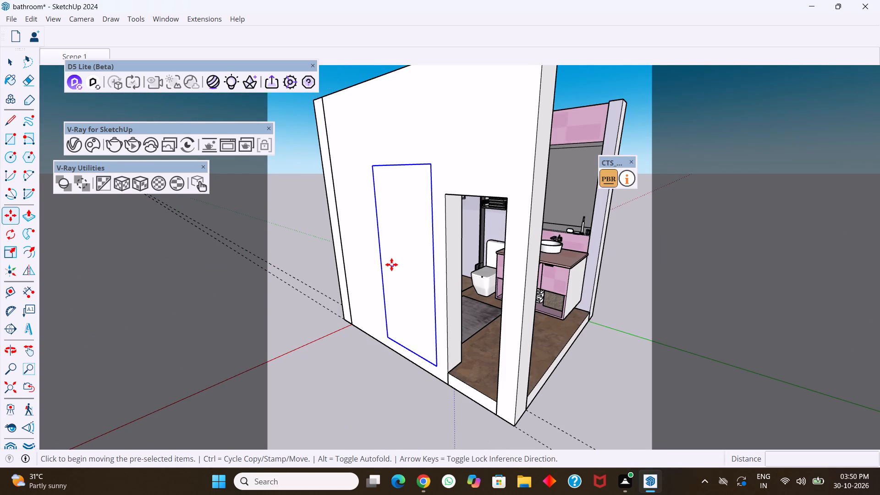
middle_drag(427, 339, 437, 271)
scroll(443, 324, up, 9)
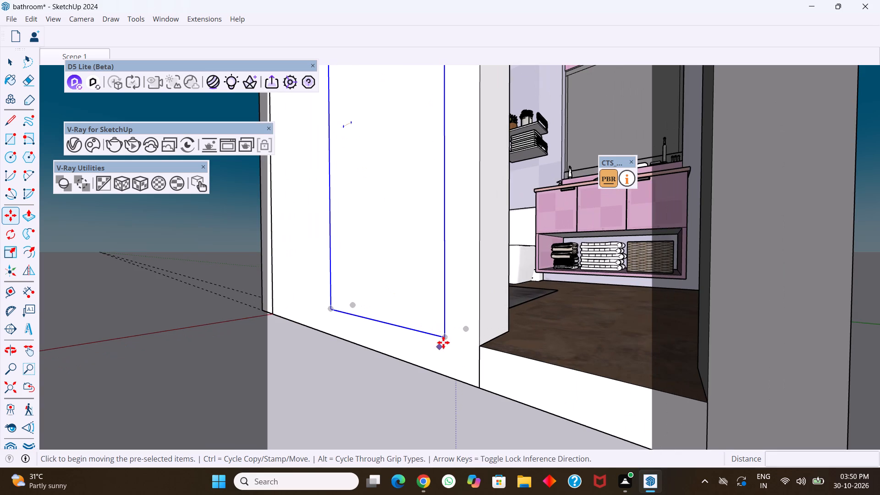
click(444, 336)
scroll(444, 336, down, 6)
scroll(536, 359, up, 1)
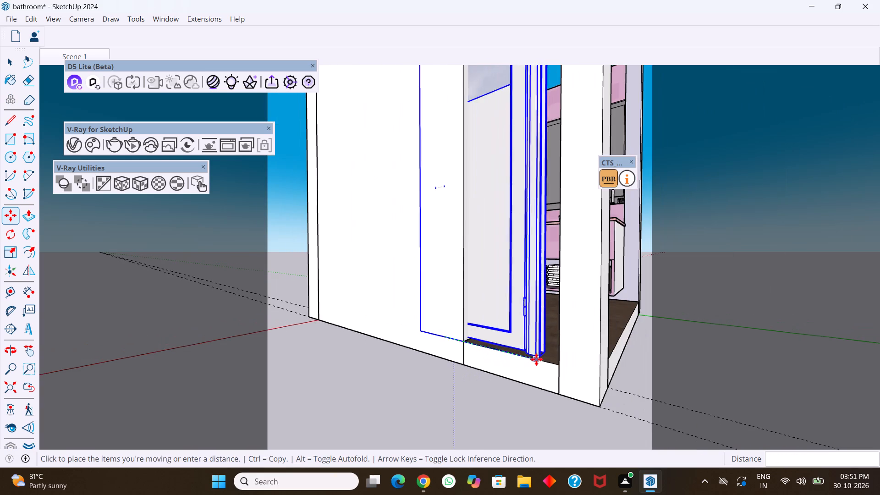
scroll(536, 359, up, 9)
click(598, 372)
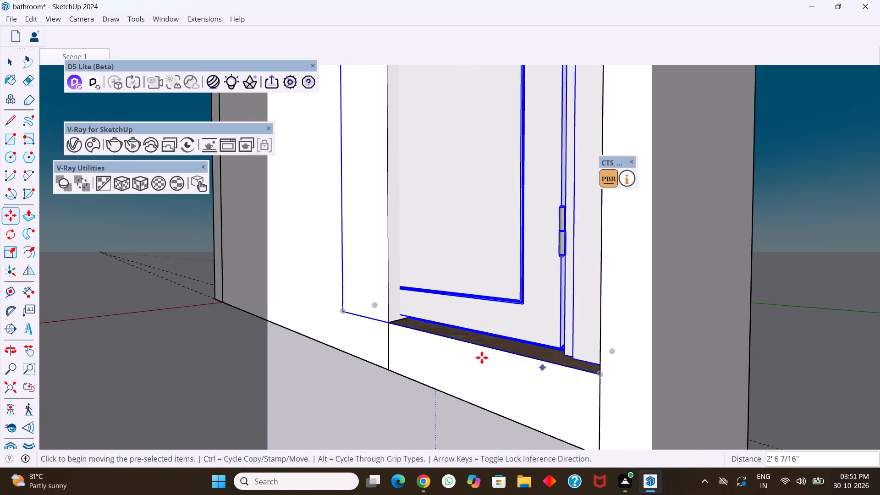
Scale the door group uniformly to 0.85 from its top corner, towards the top of the doorway.
scroll(434, 350, down, 10)
middle_drag(372, 312, 489, 361)
scroll(317, 270, down, 3)
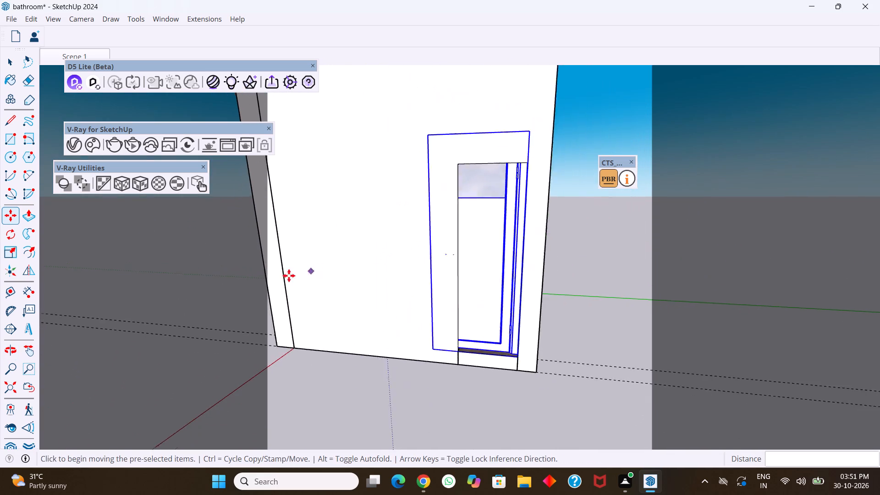
scroll(289, 275, down, 5)
middle_drag(382, 276, 454, 288)
key(s)
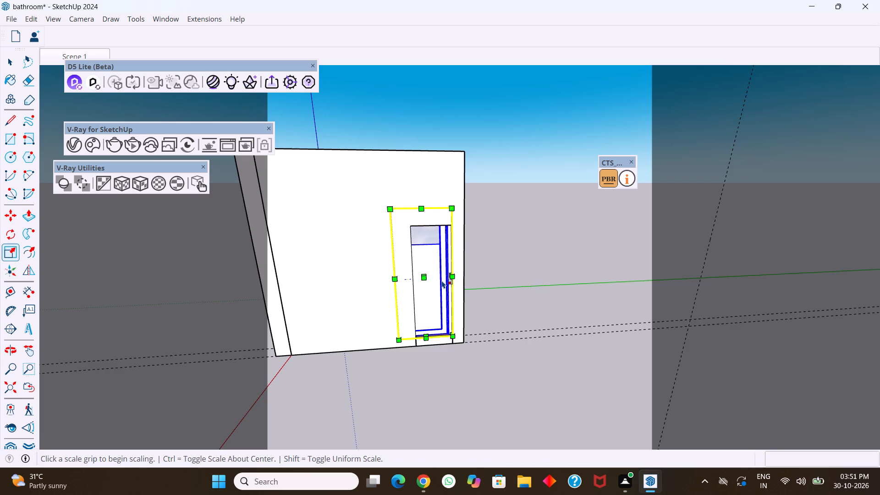
scroll(444, 275, up, 6)
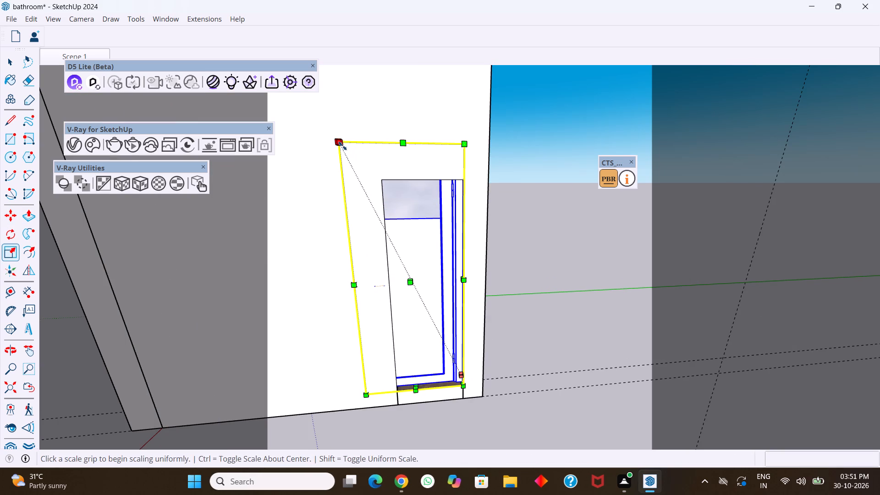
click(342, 146)
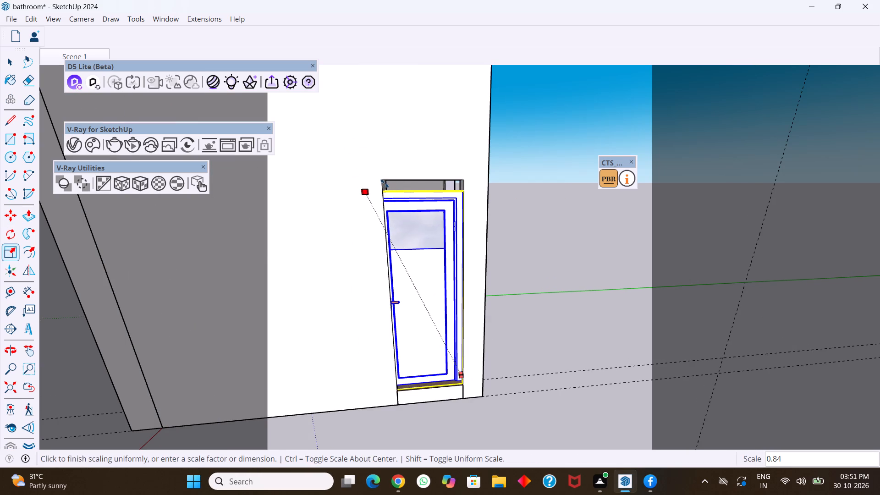
click(385, 181)
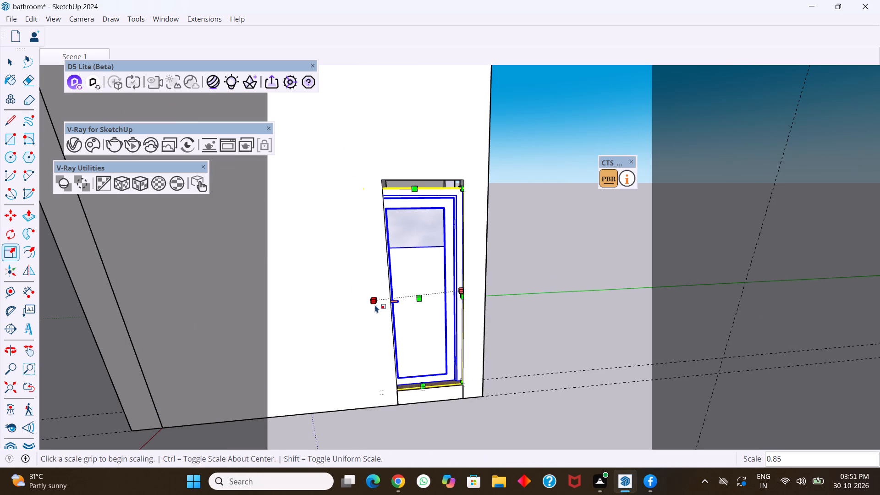
Show back edges and scale the door group along the red axis to about 0.81, to the doorway's side edge.
scroll(374, 299, up, 8)
key(k)
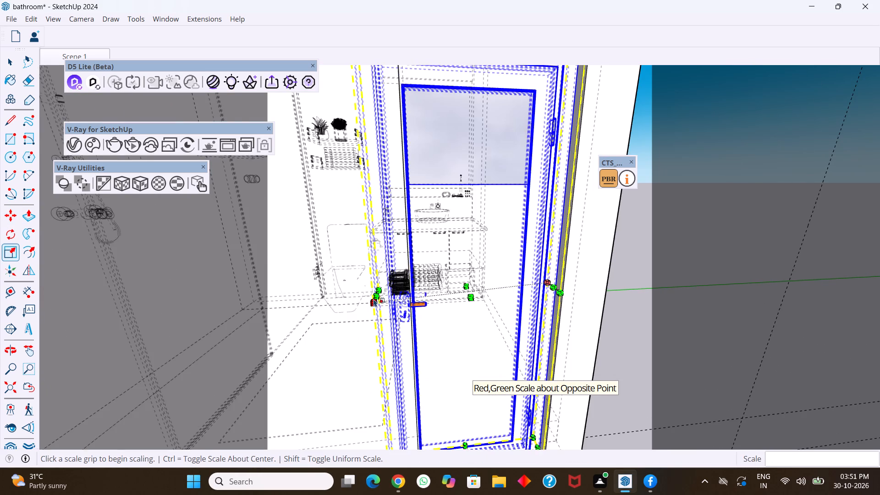
scroll(372, 297, up, 4)
click(380, 293)
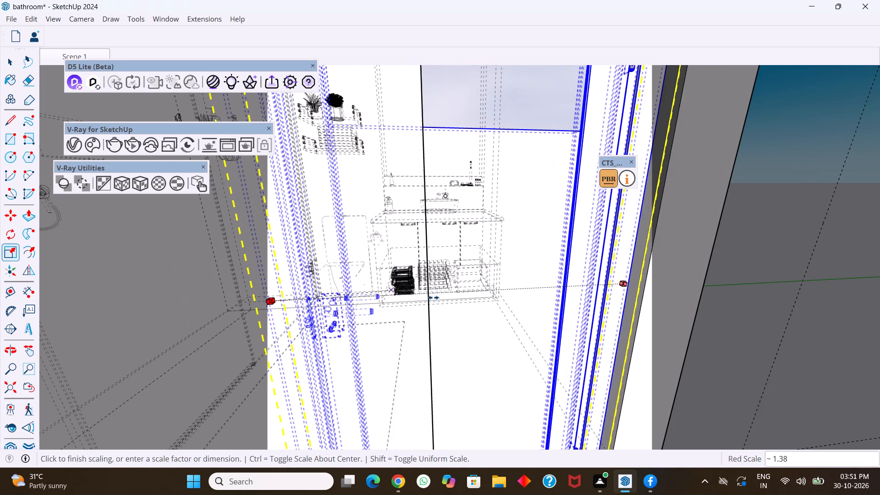
click(429, 299)
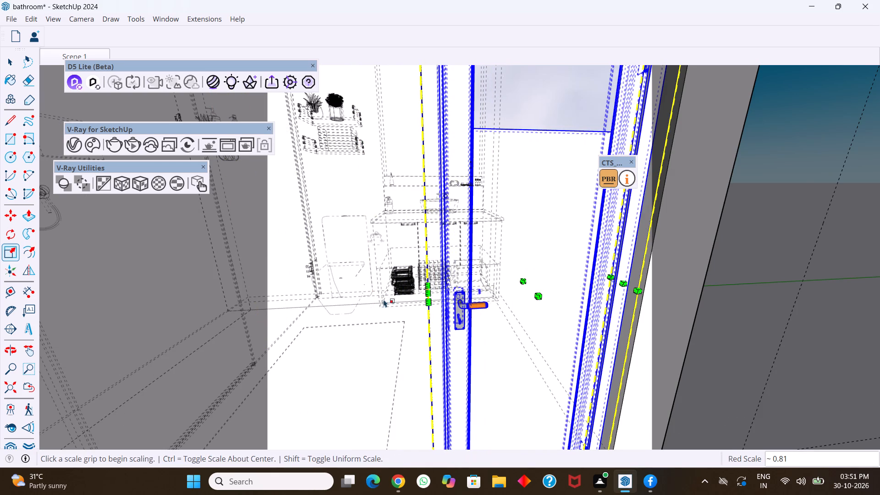
Scale the door group along the blue axis to about 1.04, up to the doorway's top edge, and turn off back edges.
scroll(365, 308, down, 5)
scroll(390, 262, down, 5)
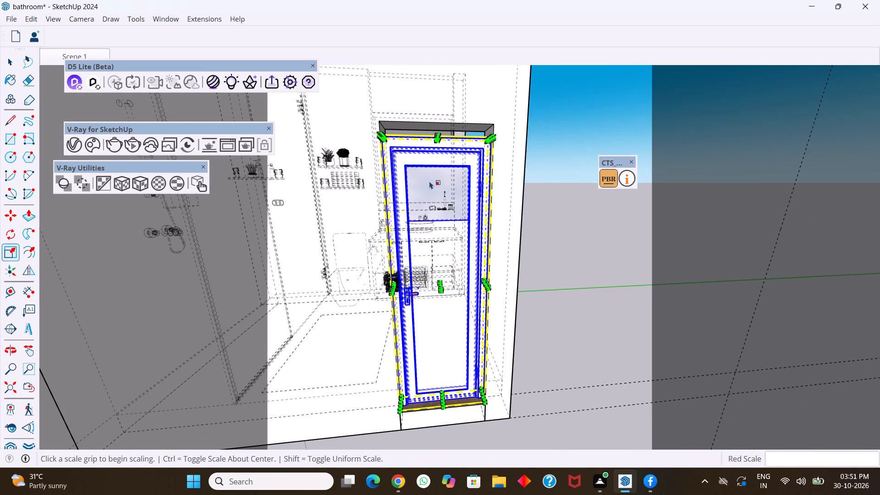
scroll(447, 145, up, 17)
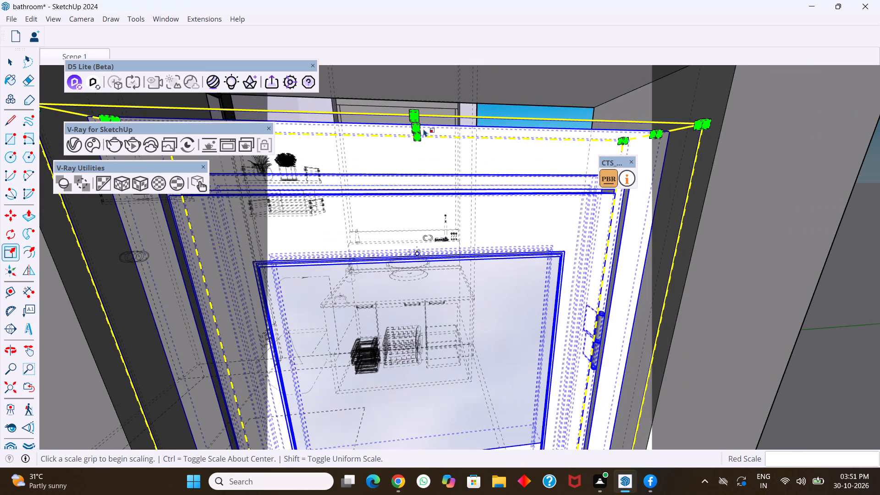
click(415, 128)
scroll(413, 115, down, 11)
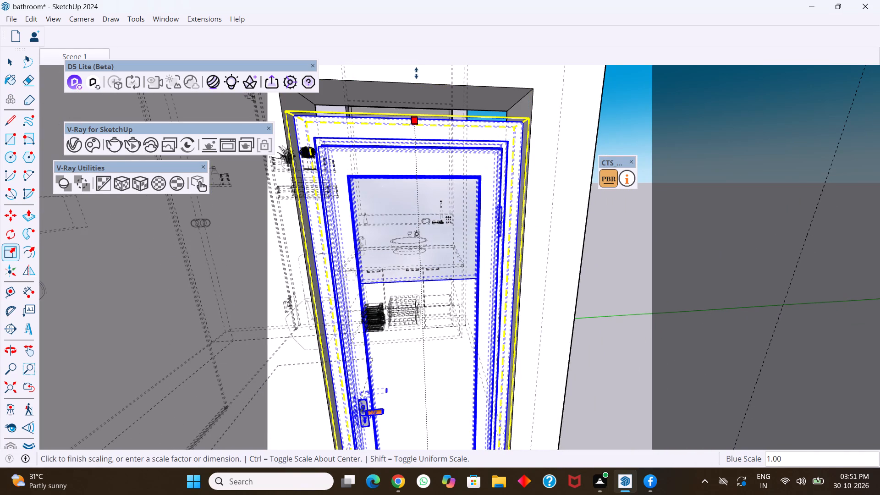
click(449, 88)
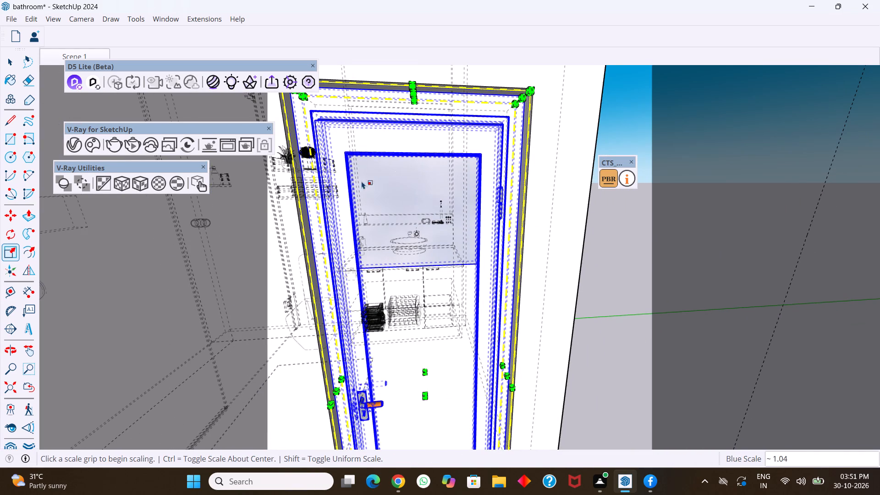
key(space)
key(k)
scroll(343, 214, down, 5)
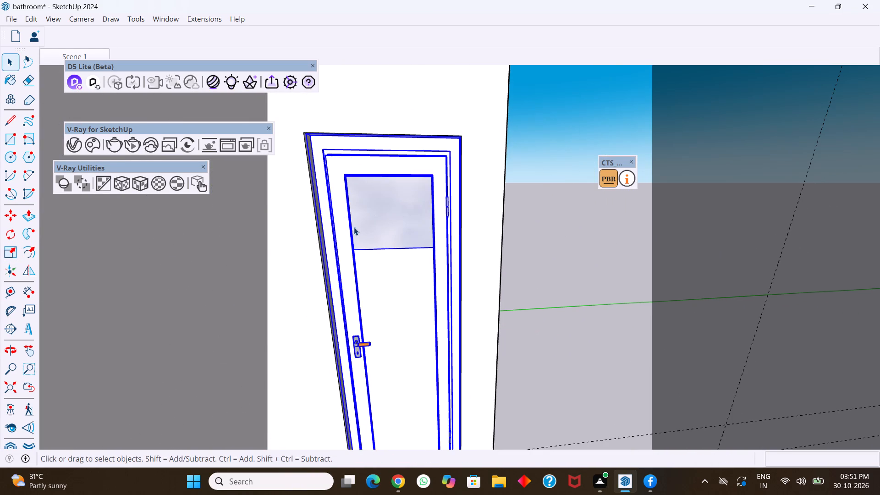
click(539, 251)
Examine the fitted door from outside the wall and from the open side of the bathroom interior.
middle_drag(457, 279, 403, 269)
scroll(393, 260, down, 4)
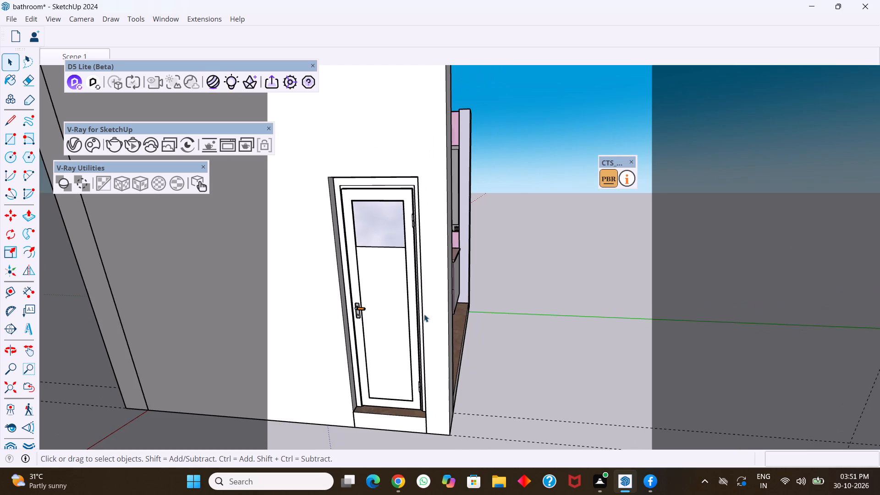
middle_drag(429, 321, 335, 334)
middle_drag(432, 392, 352, 409)
middle_drag(404, 313, 265, 341)
scroll(324, 310, up, 1)
middle_drag(326, 310, 248, 324)
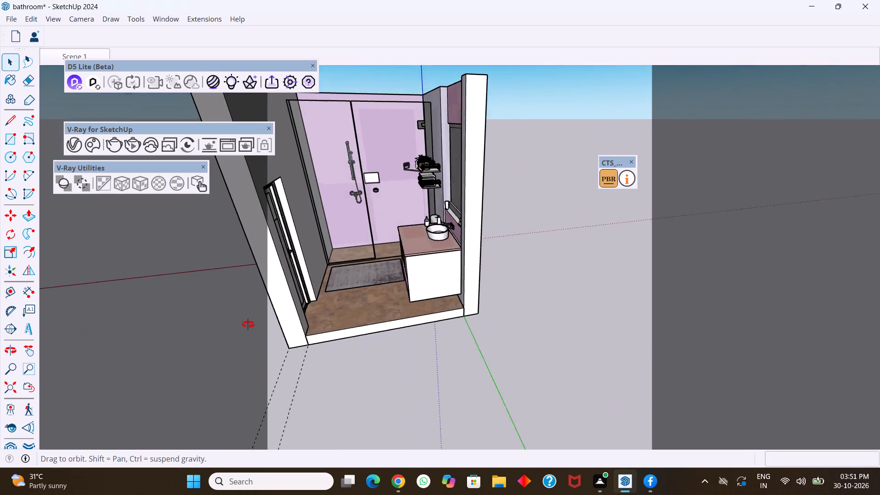
middle_drag(248, 324, 240, 326)
middle_drag(315, 306, 377, 298)
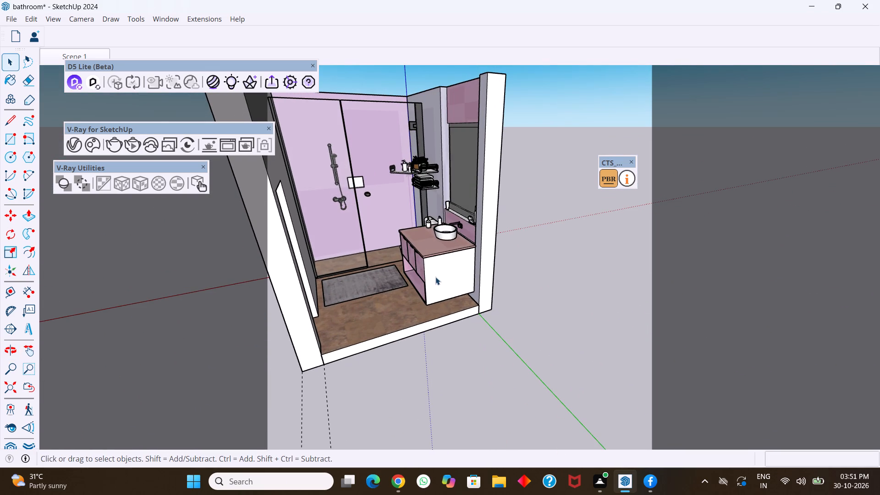
scroll(453, 189, up, 4)
scroll(451, 199, down, 2)
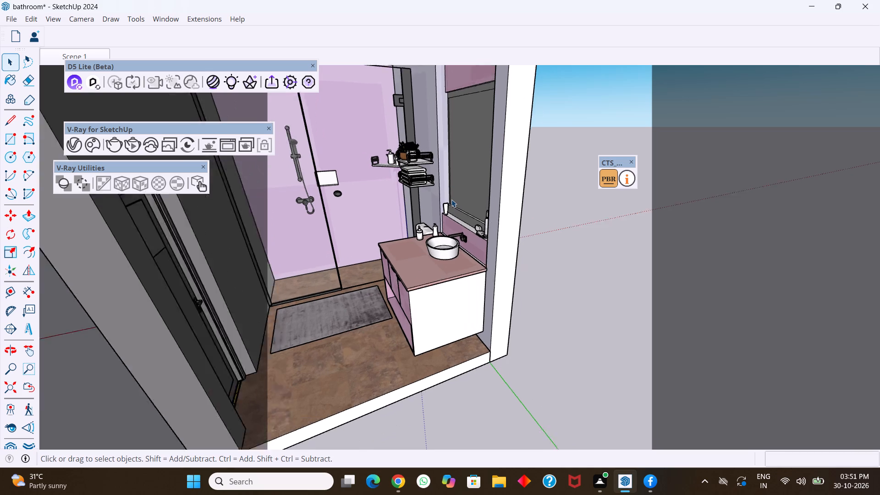
scroll(451, 199, down, 3)
middle_drag(447, 239, 380, 249)
middle_drag(389, 258, 348, 263)
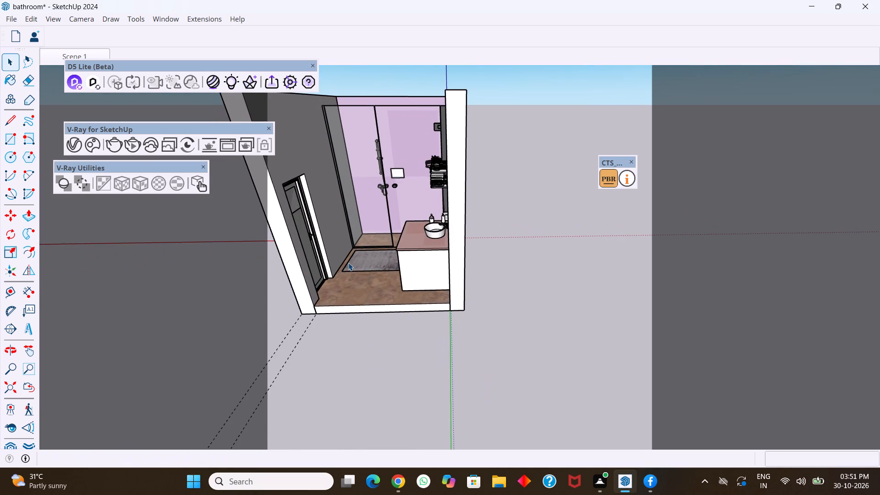
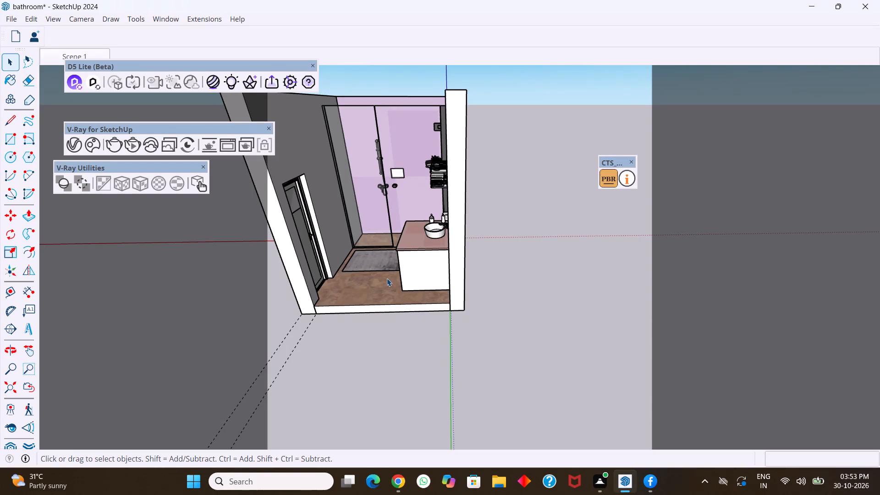
Return to the Scene 1 view and display the Stone collection of the material library.
click(93, 55)
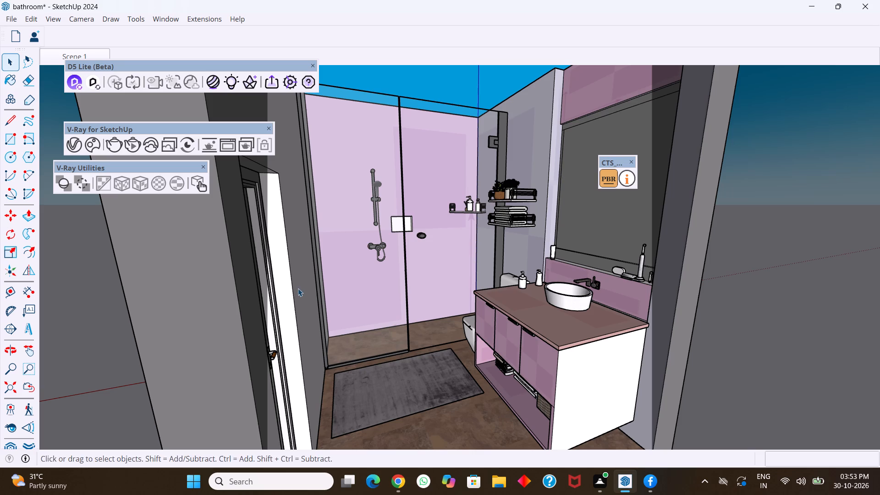
click(4, 78)
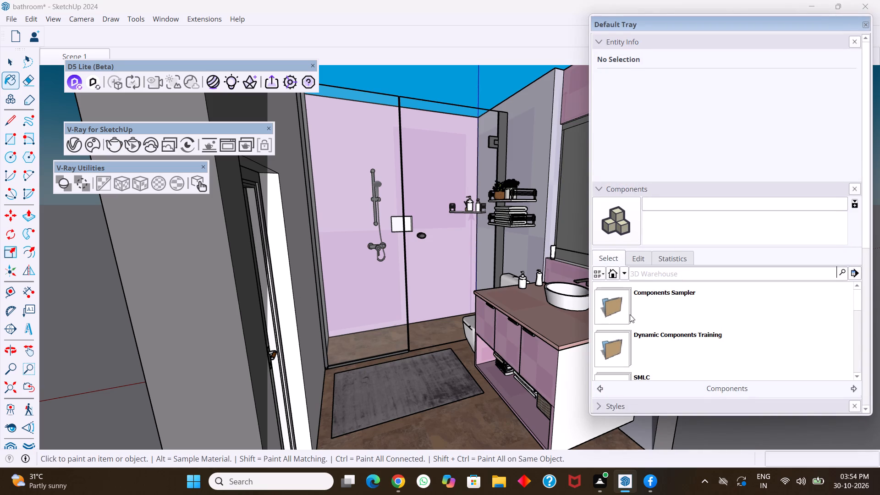
scroll(670, 304, down, 2)
click(654, 192)
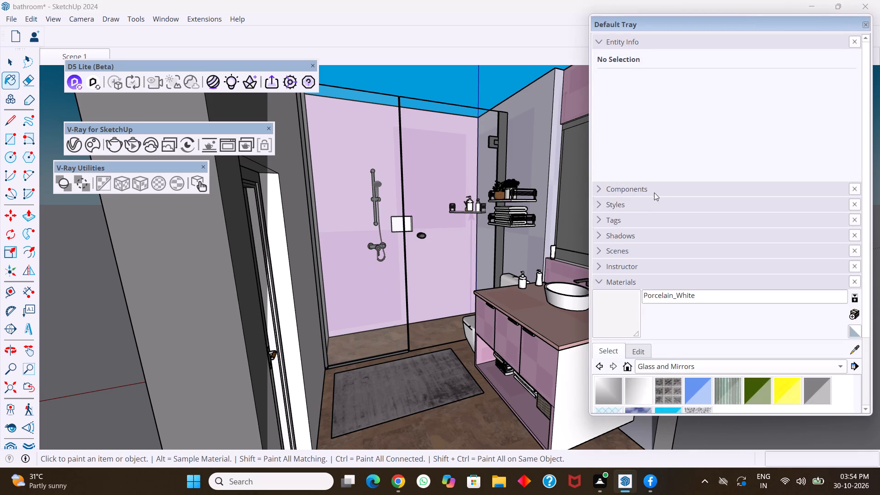
scroll(657, 246, down, 5)
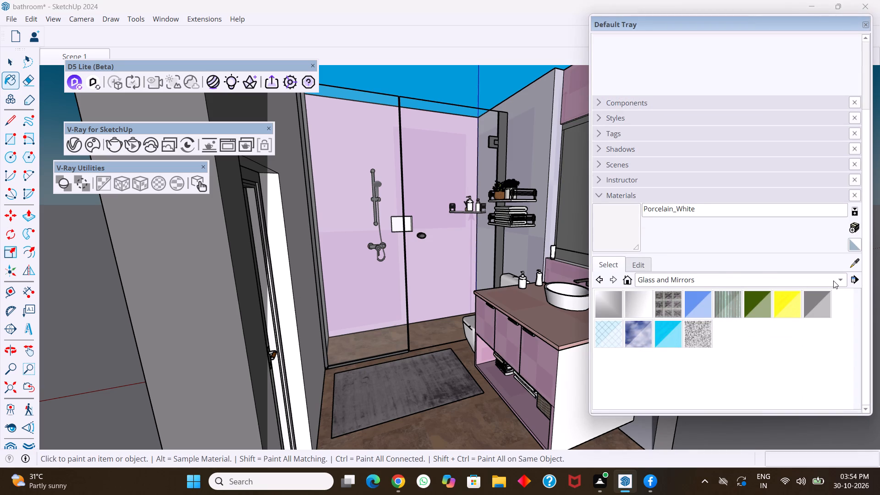
click(837, 280)
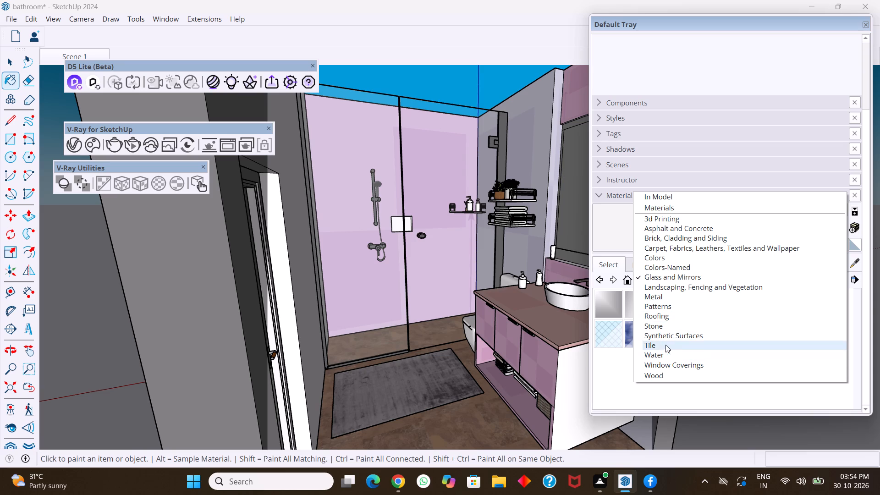
click(666, 328)
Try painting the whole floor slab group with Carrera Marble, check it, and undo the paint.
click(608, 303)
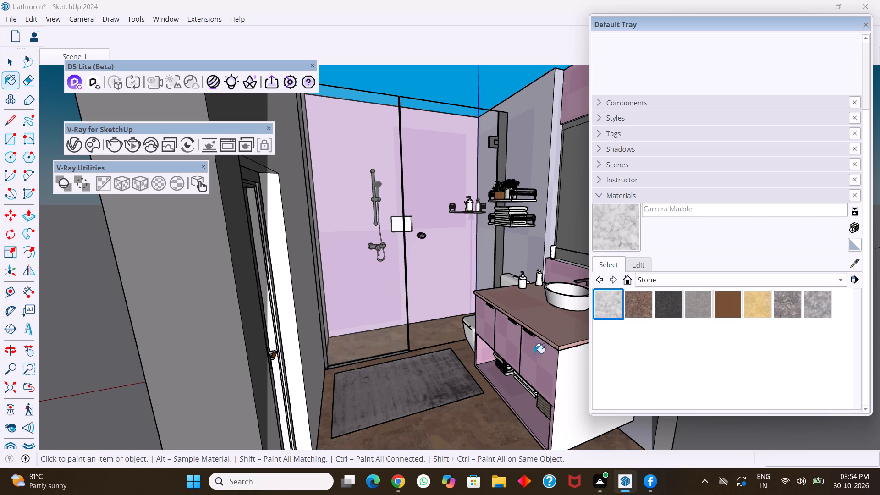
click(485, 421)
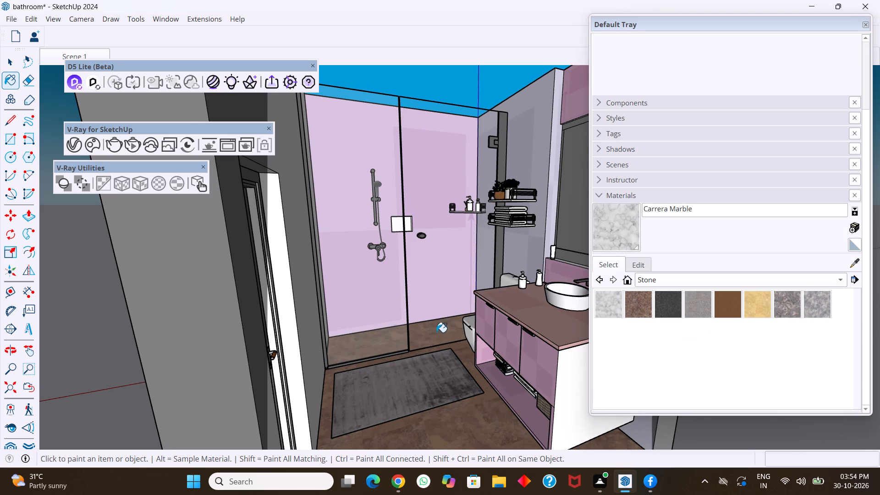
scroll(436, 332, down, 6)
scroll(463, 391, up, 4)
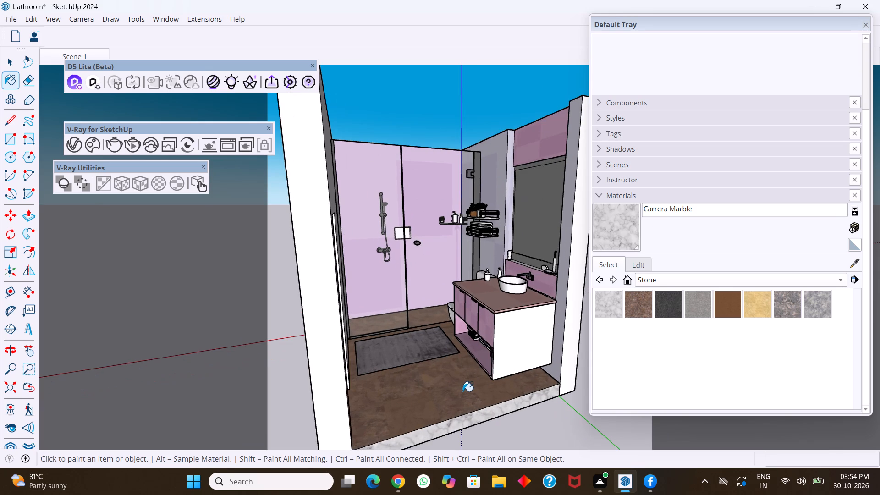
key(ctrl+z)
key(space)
Open the floor group and repaint its top face, trying Granite Brown and Carrera Marble before settling on Stone Vein Gray.
triple_click(462, 391)
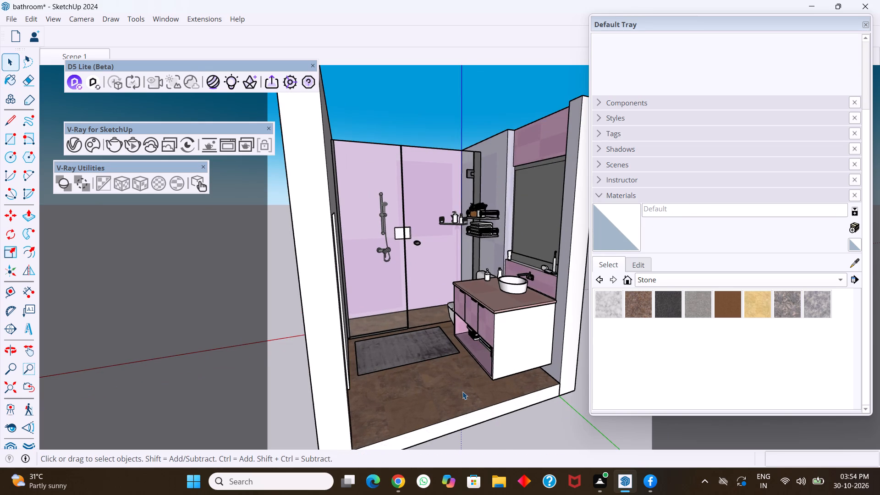
click(455, 390)
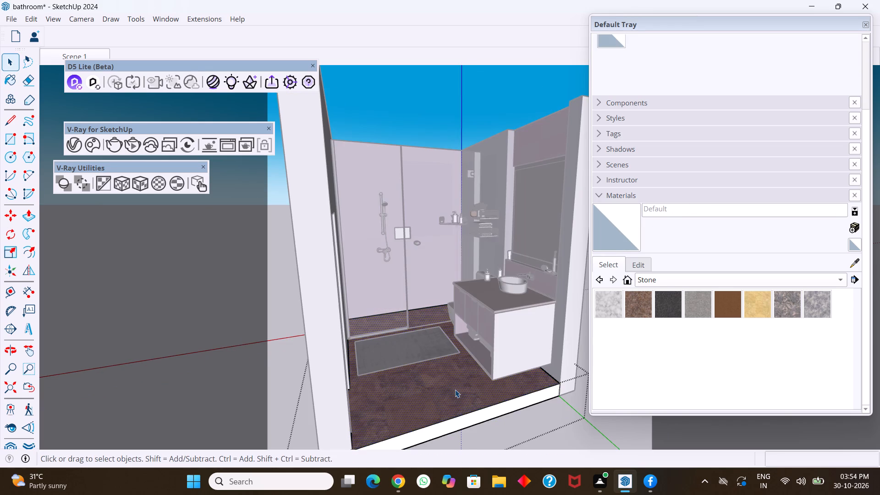
click(640, 310)
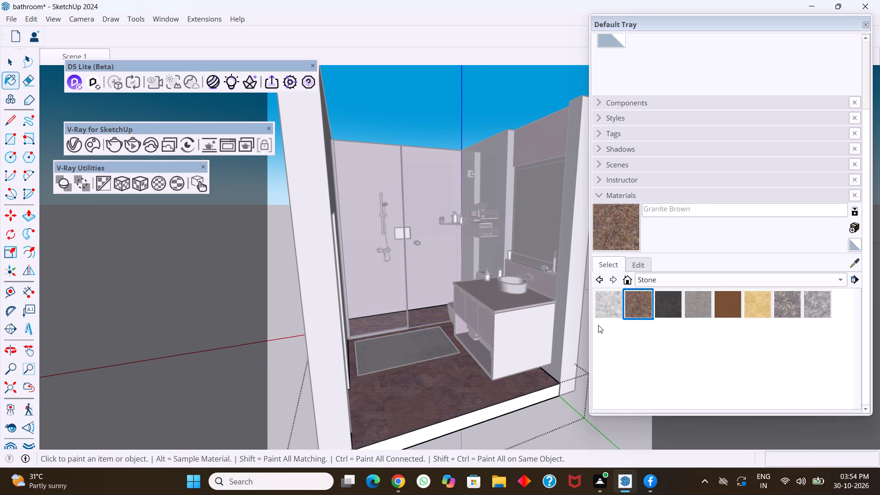
click(453, 390)
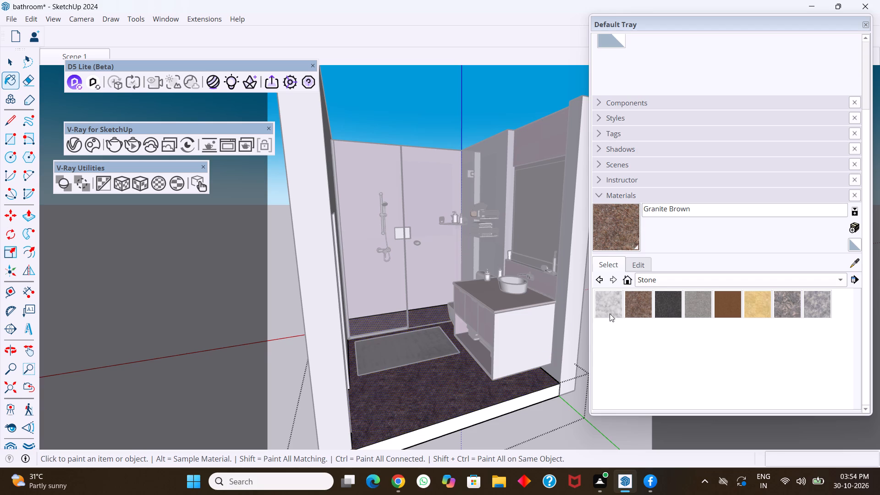
click(608, 307)
click(426, 402)
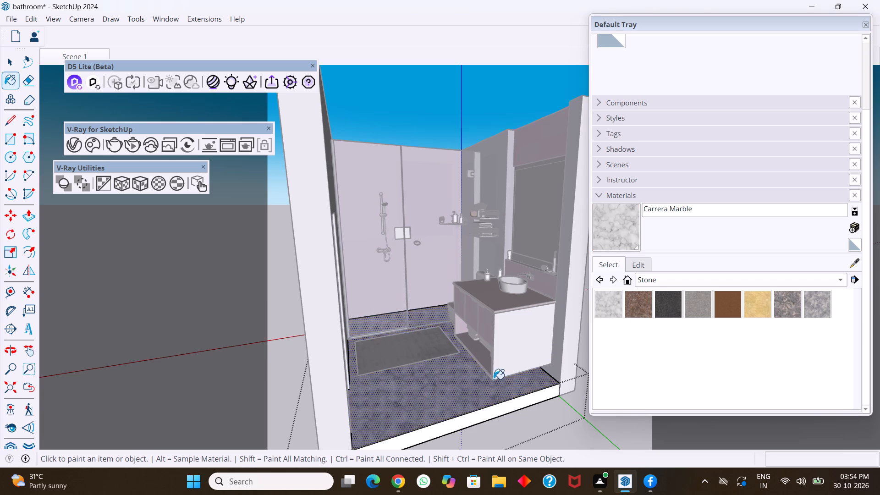
click(814, 304)
click(380, 407)
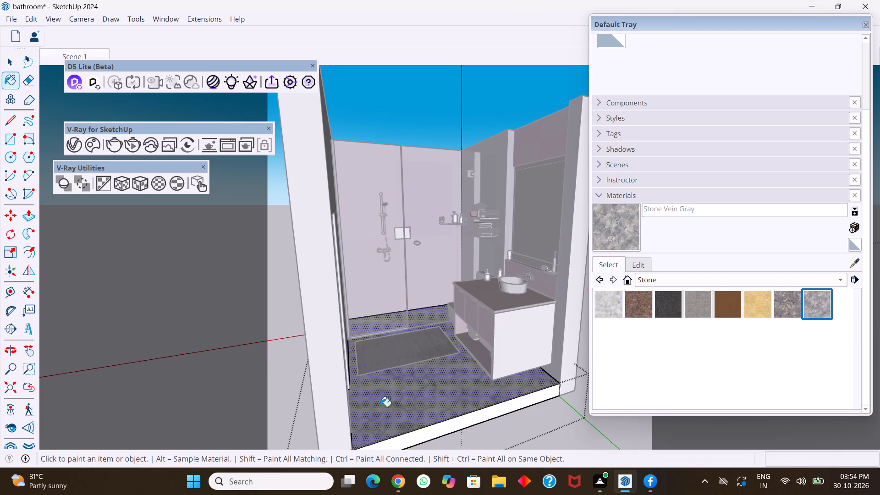
middle_drag(446, 396, 463, 457)
middle_drag(452, 385, 463, 455)
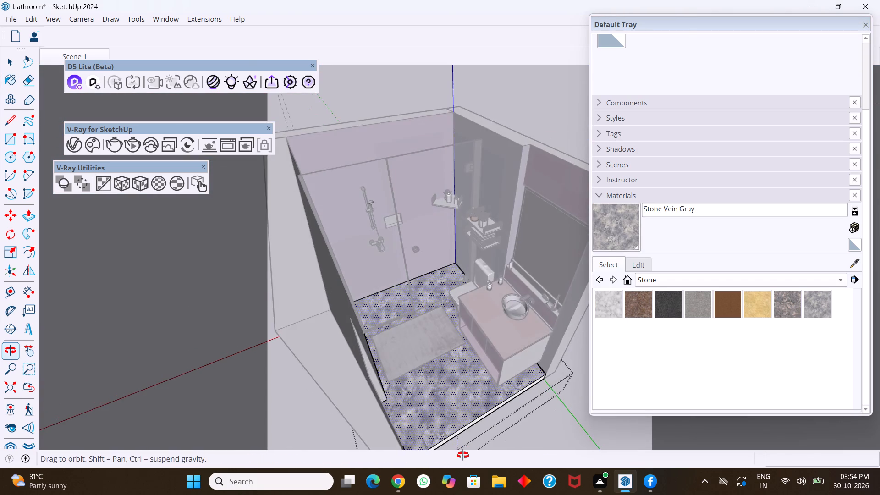
middle_drag(463, 455, 415, 308)
key(space)
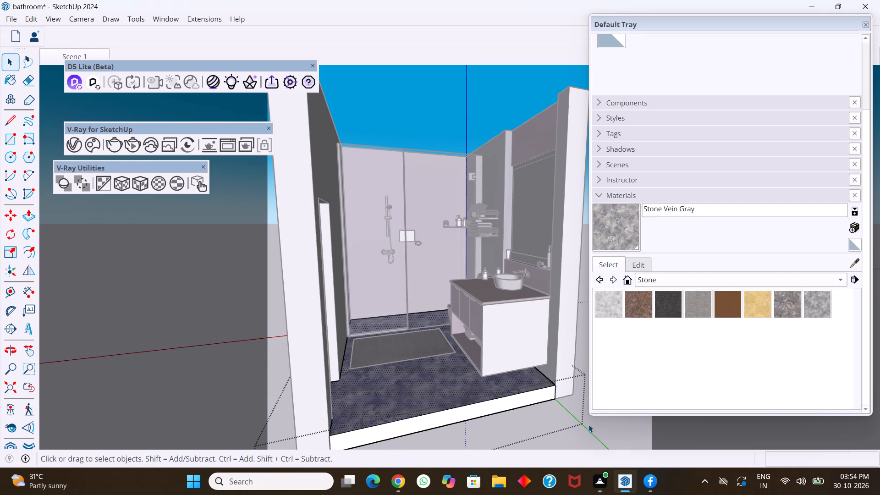
click(613, 427)
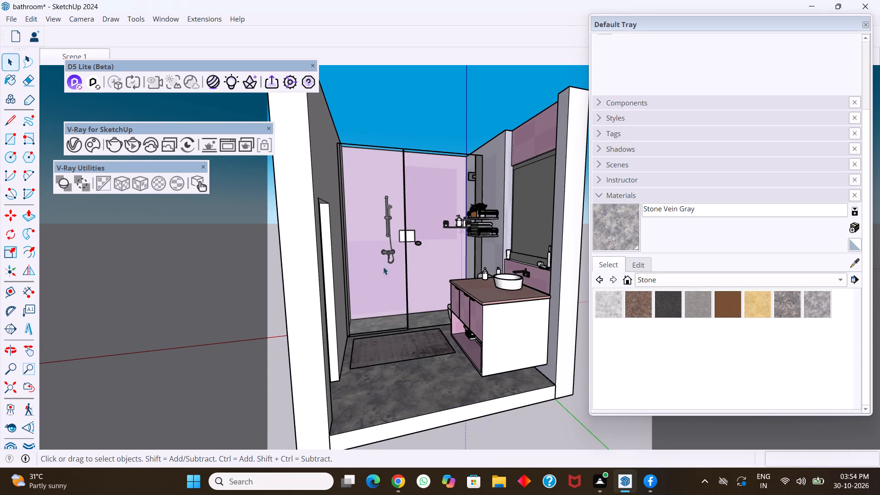
From Scene 1, select the inner face of the door-side wall inside its group and open the V-Ray Asset Editor.
click(49, 55)
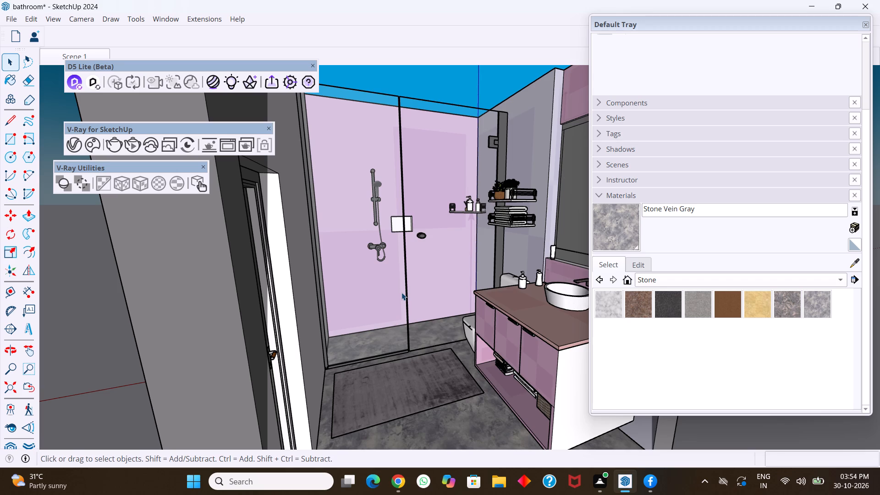
click(292, 197)
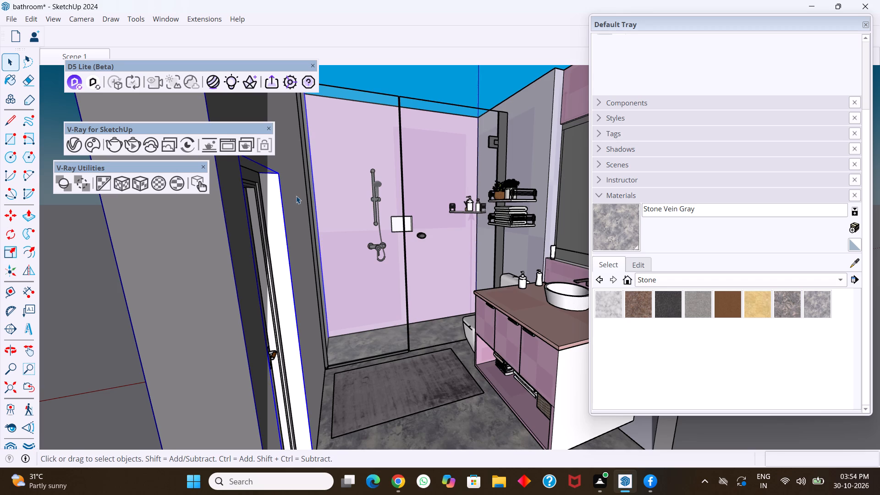
double_click(299, 194)
click(299, 194)
click(298, 194)
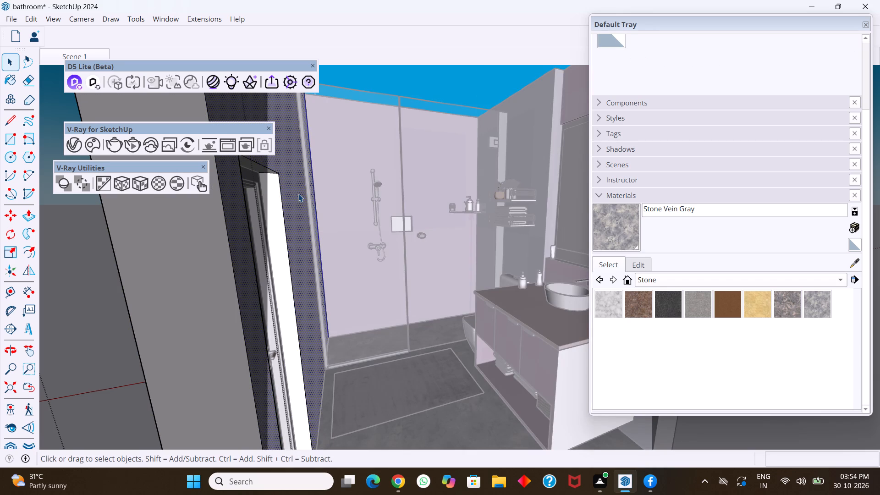
click(74, 139)
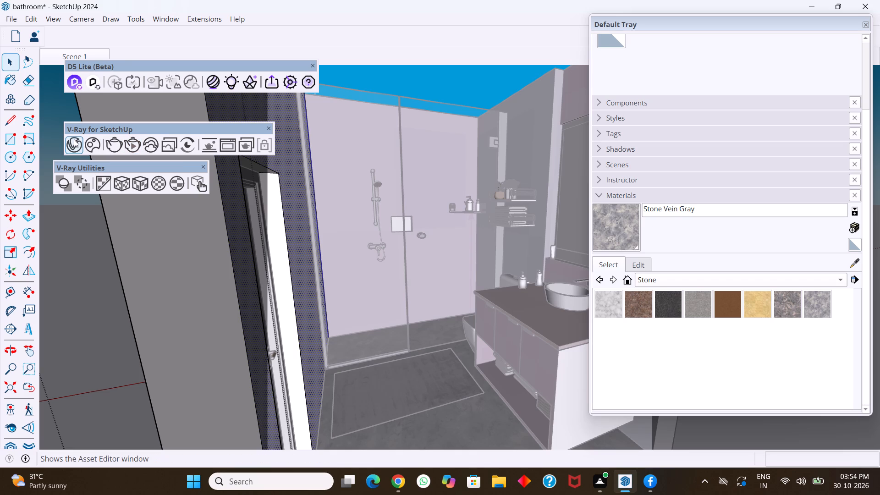
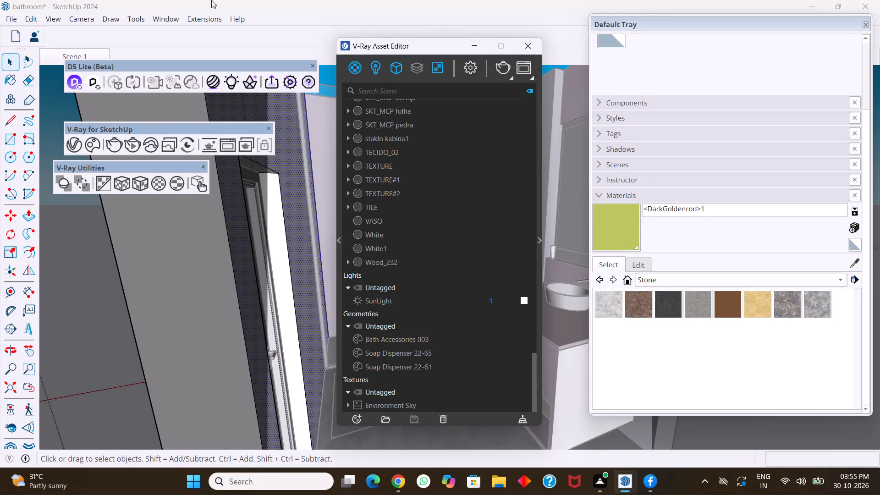
Replace the diffuse bitmap of the TEXTURE material with the pngtree bathroom-floor-tiles picture from the Downloads folder.
click(356, 69)
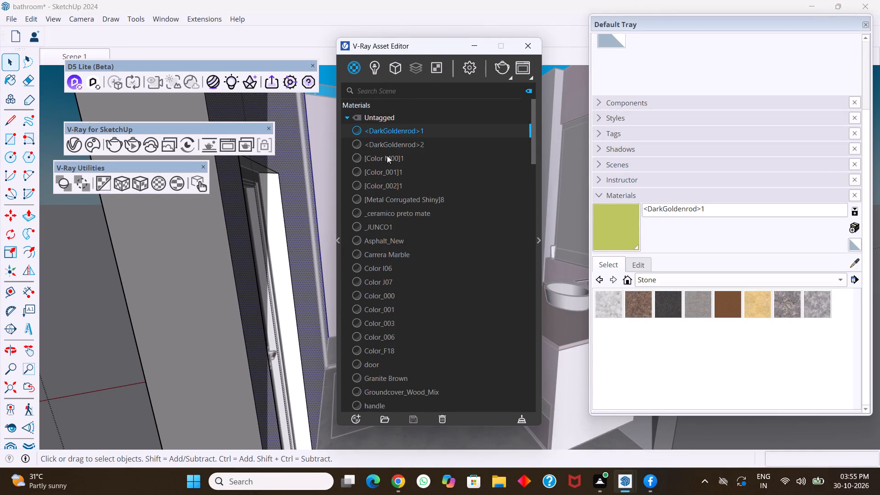
scroll(439, 270, down, 3)
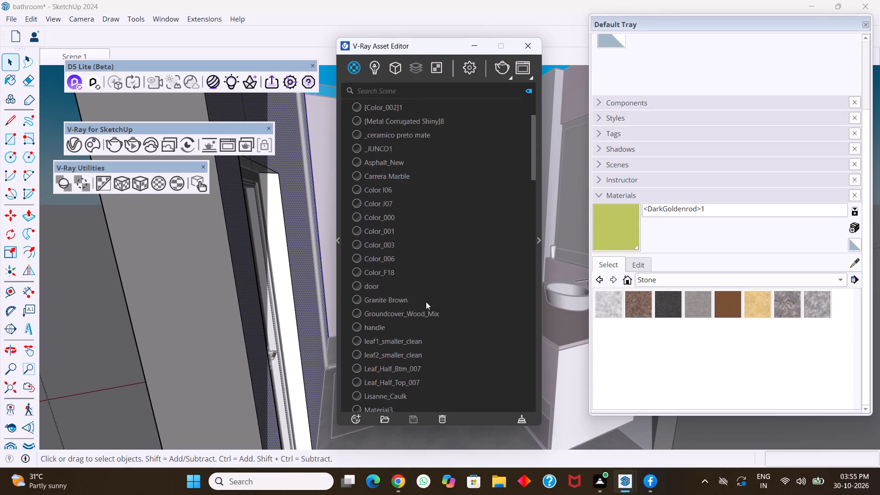
scroll(426, 302, down, 7)
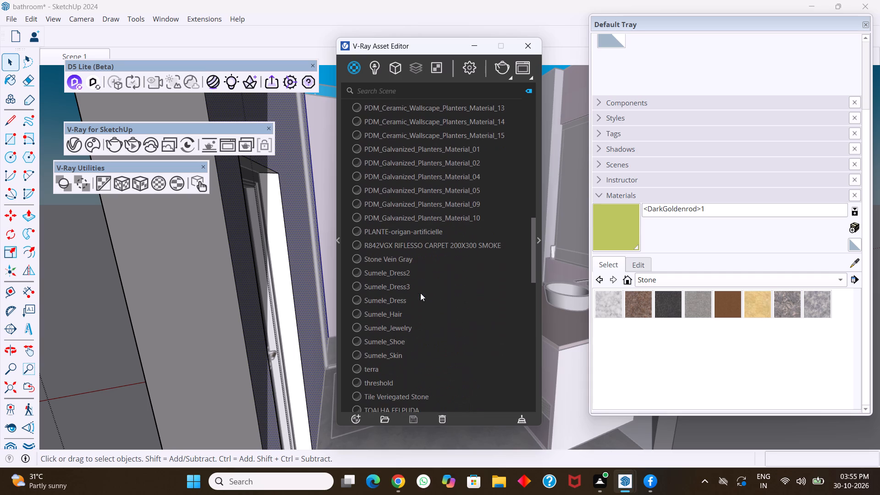
scroll(402, 273, down, 11)
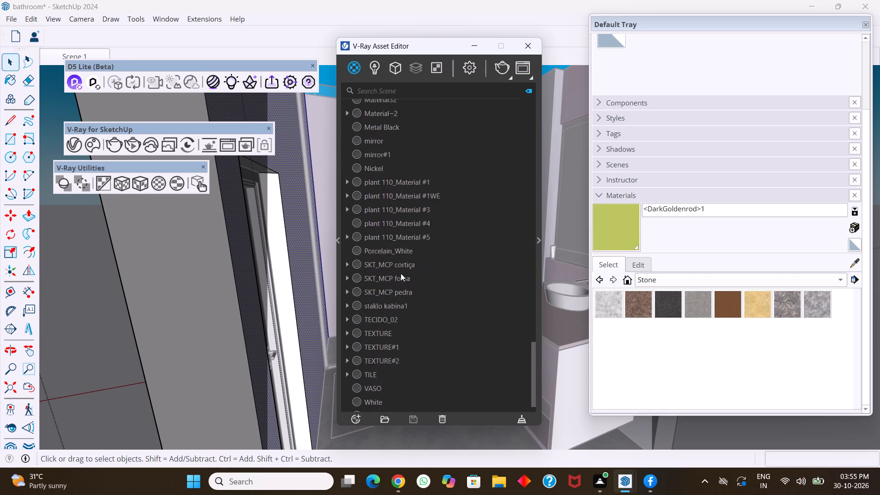
scroll(401, 273, down, 2)
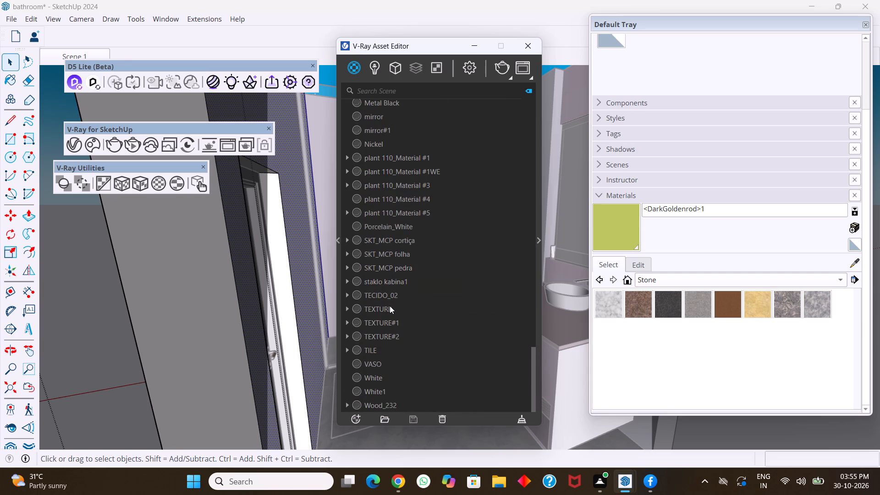
click(390, 306)
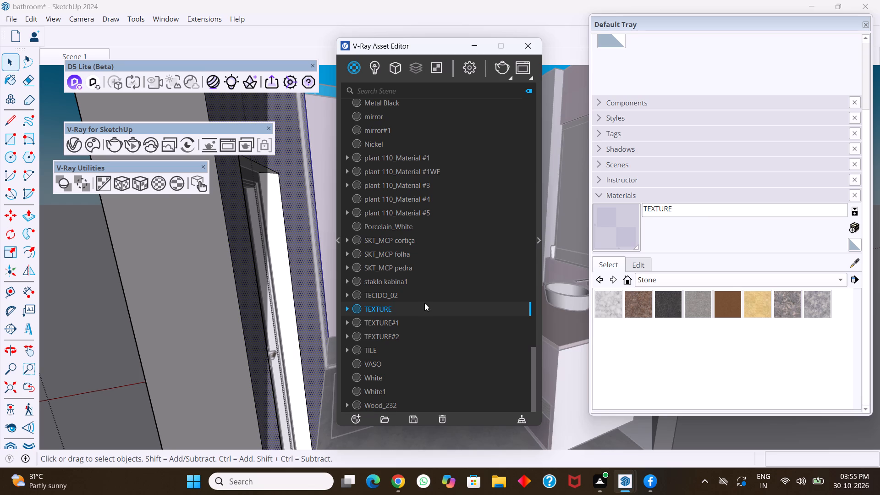
click(538, 244)
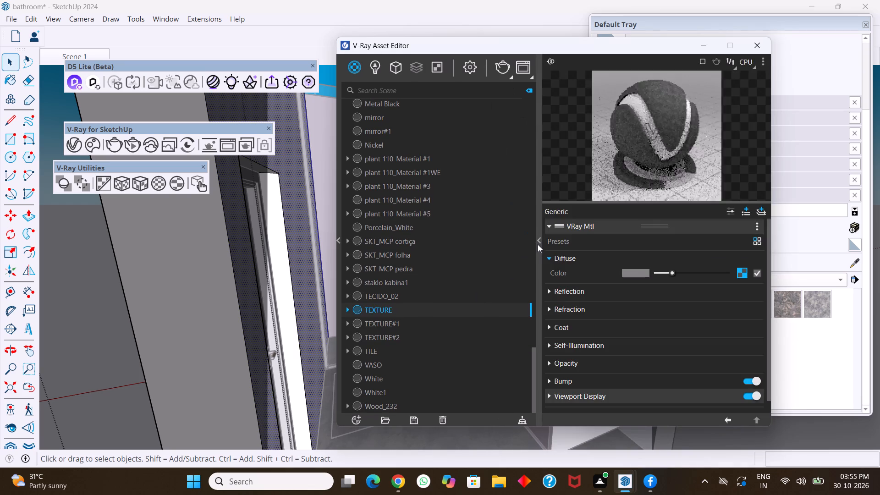
click(741, 271)
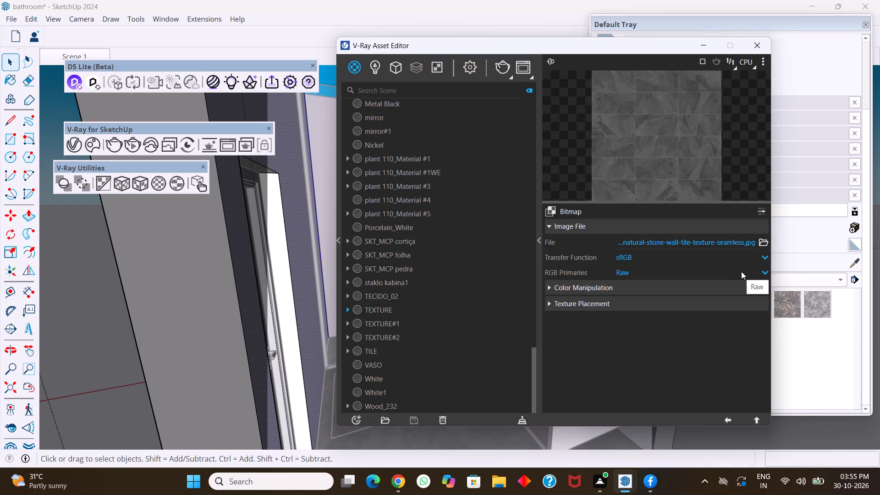
click(763, 242)
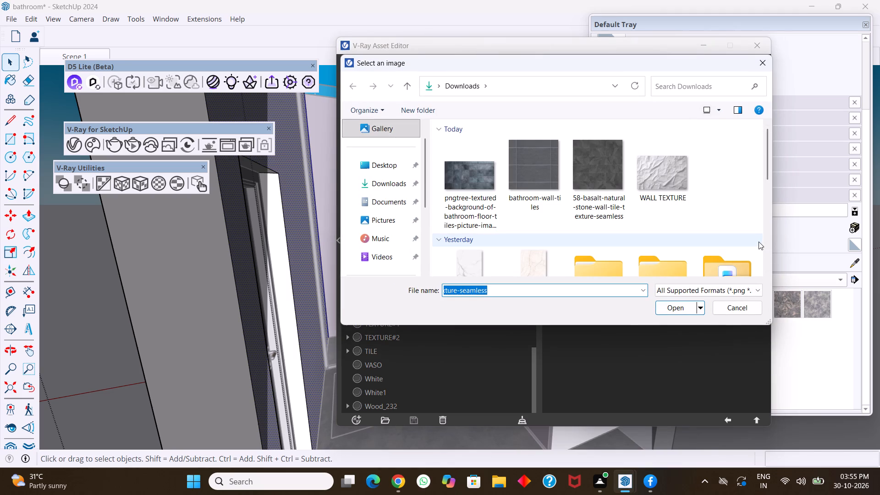
click(465, 176)
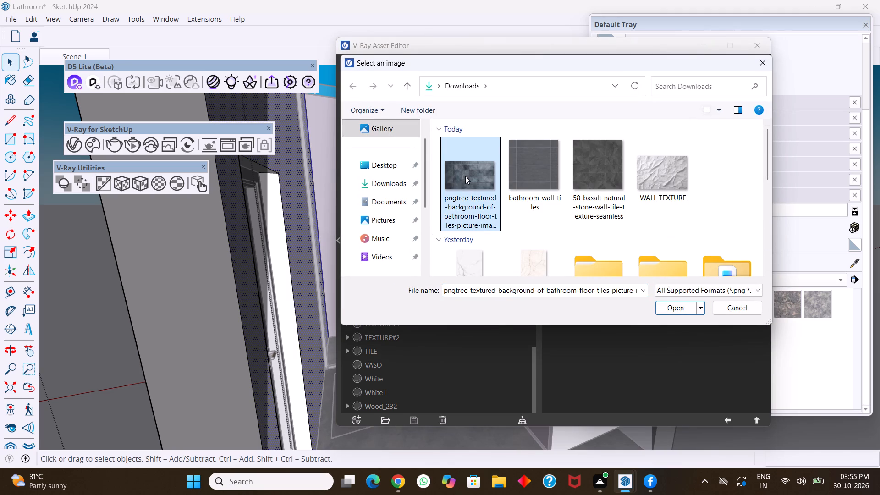
click(679, 307)
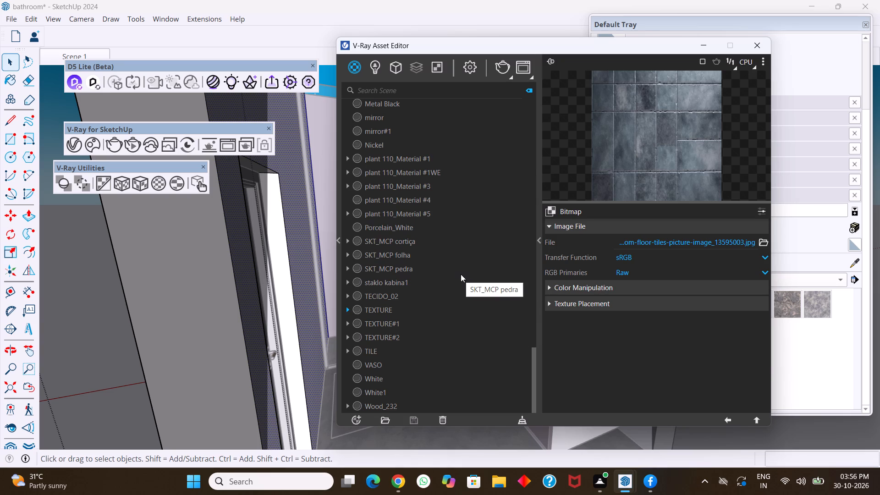
Create a new Generic V-Ray material and rename it "wall tile".
click(354, 63)
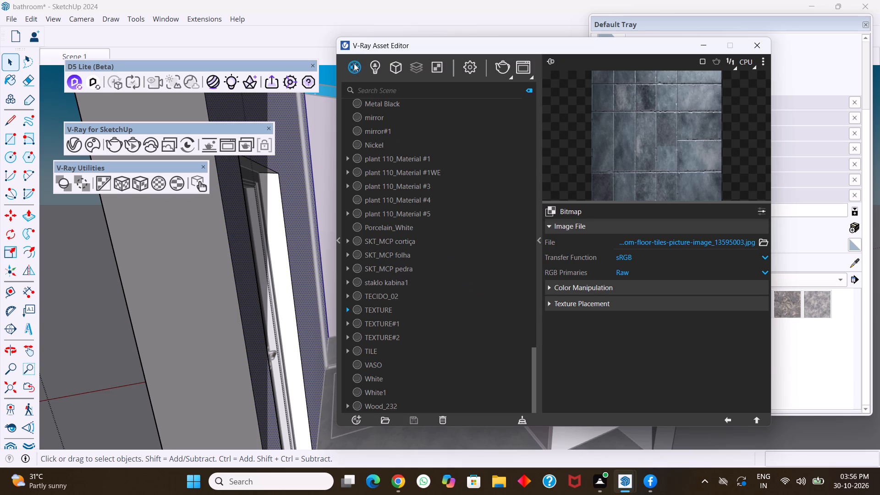
right_click(354, 68)
click(385, 91)
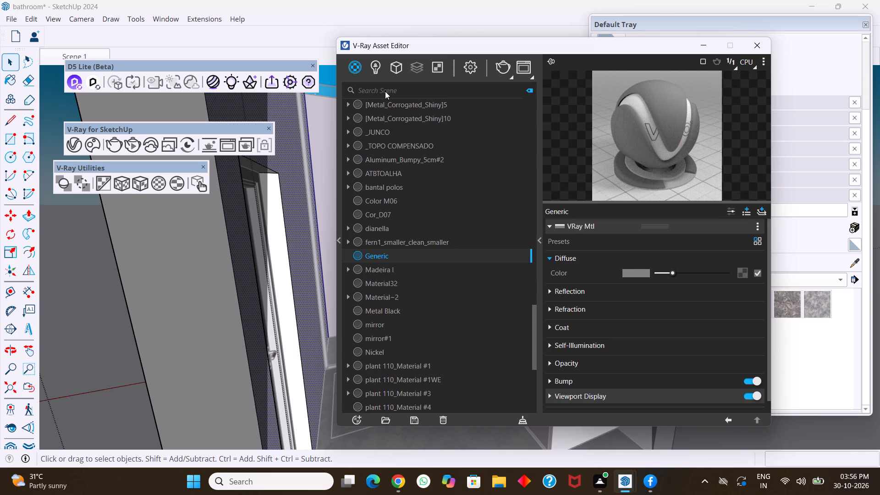
click(399, 253)
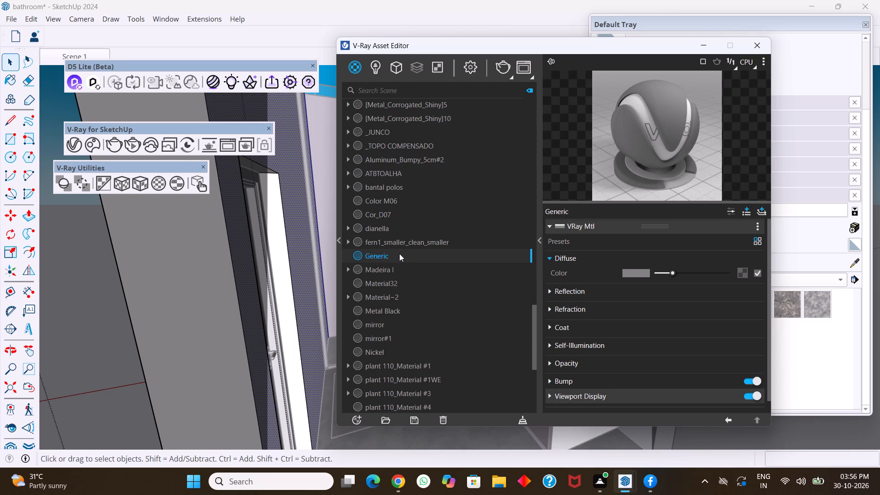
double_click(397, 256)
drag(396, 256, 371, 261)
drag(371, 261, 366, 261)
text(wa)
text(ll)
key(space)
text(tile)
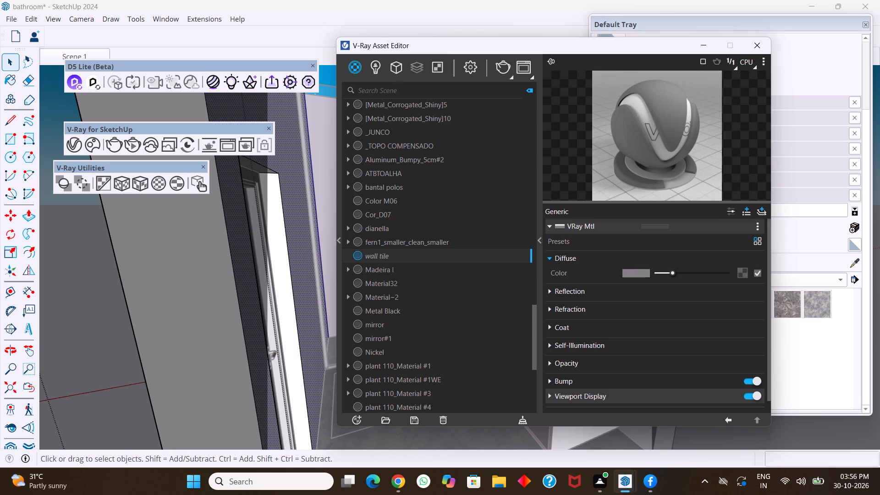
key(Return)
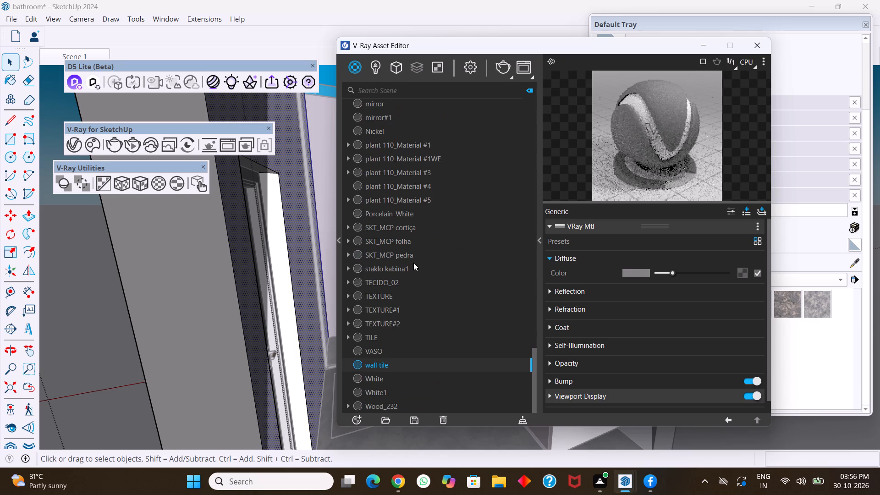
Apply the wall tile material to the selected inner face of the door-side wall.
right_click(405, 365)
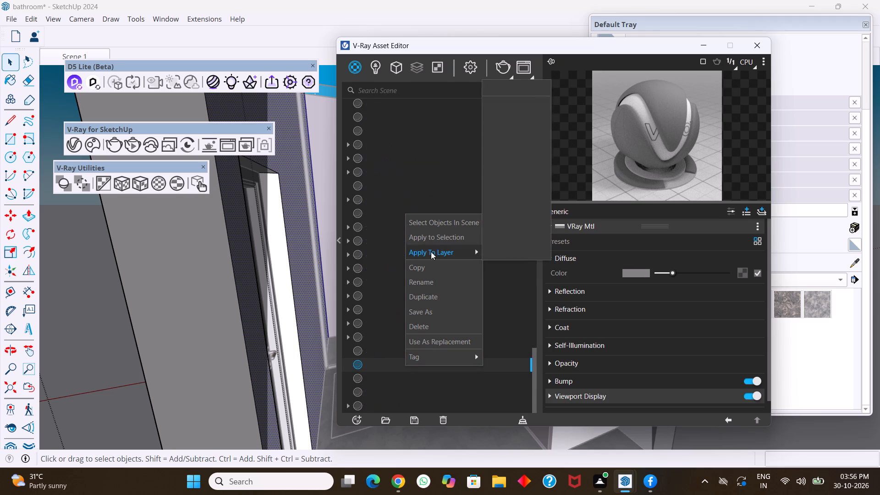
click(436, 237)
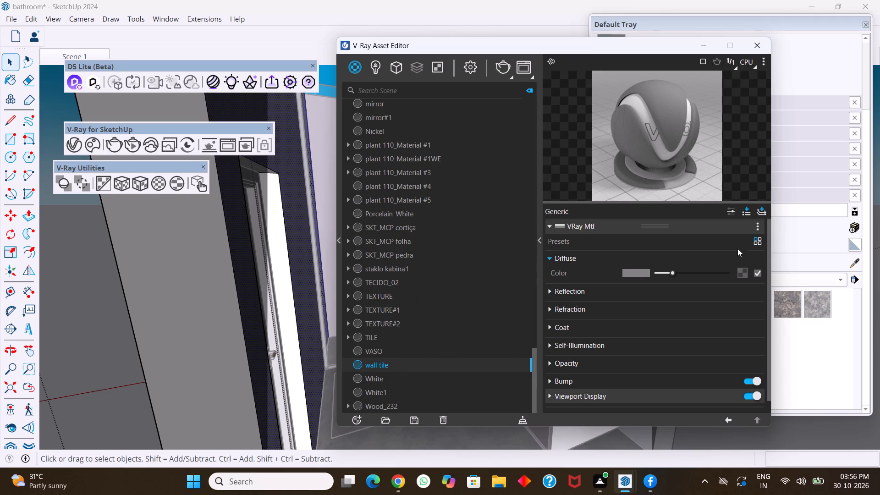
Add a Bitmap texture to the wall tile material's diffuse colour, using the pngtree bathroom-floor-tiles picture from Downloads.
click(739, 273)
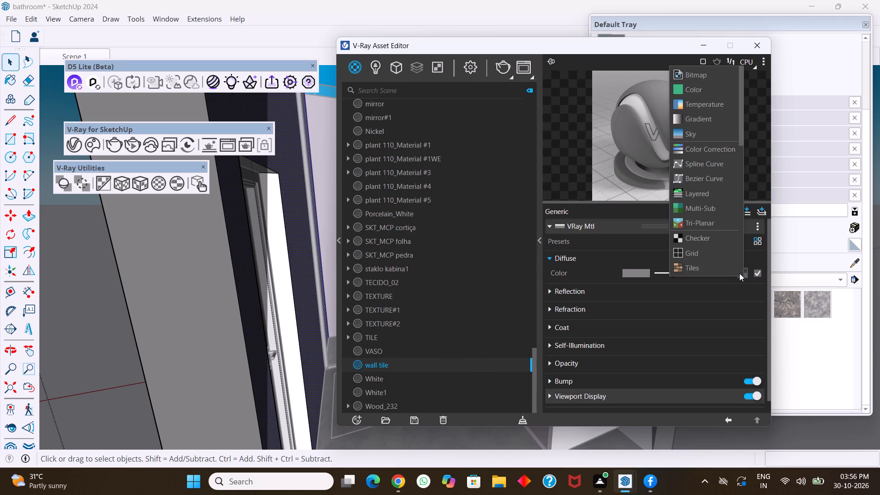
click(714, 72)
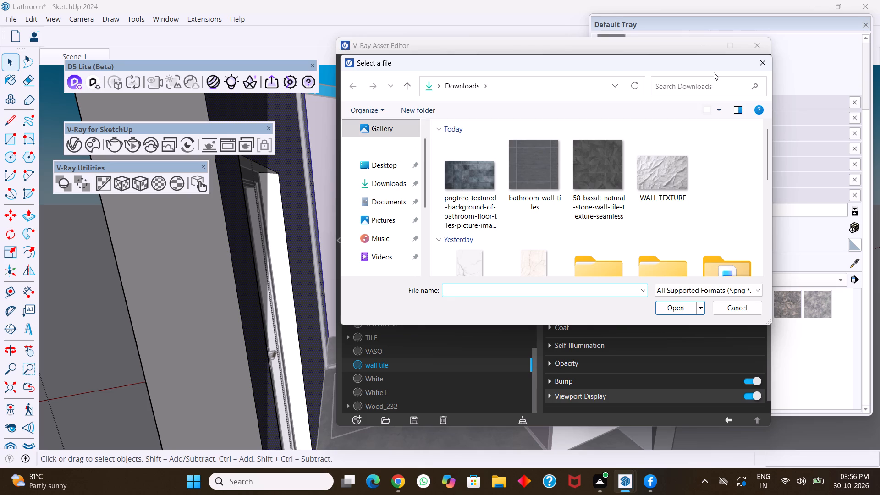
click(467, 183)
click(677, 305)
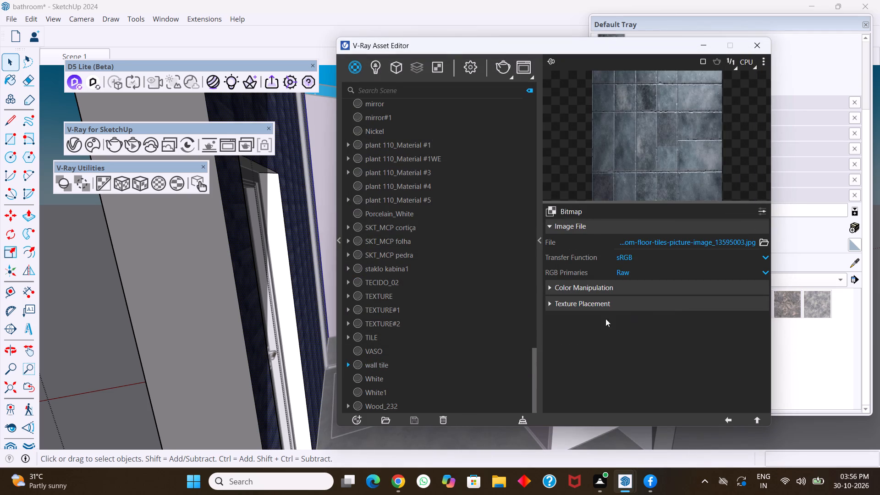
Clear the asset editor from the model and examine the tile texture on the door-side wall from several angles.
click(138, 181)
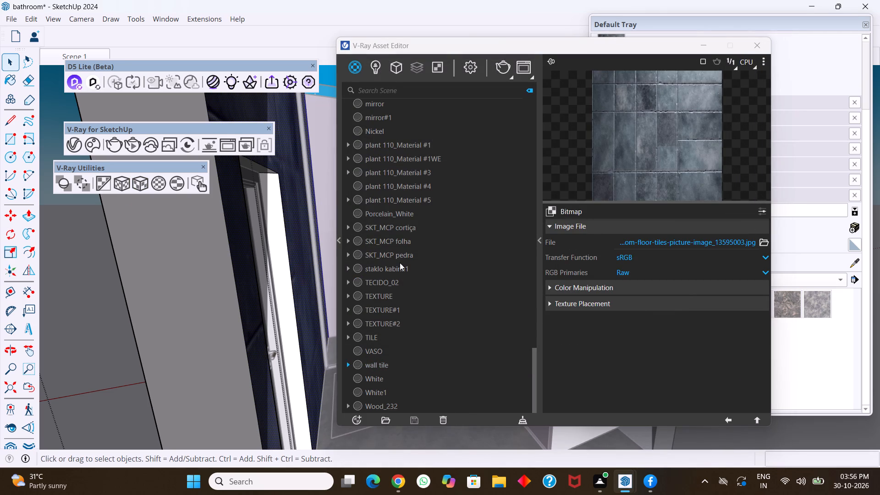
drag(503, 45, 617, 121)
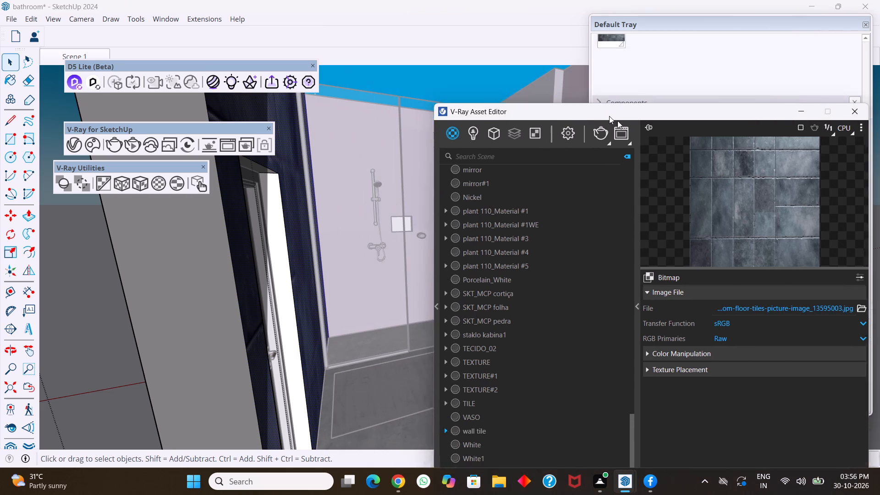
drag(617, 121, 748, 183)
middle_drag(469, 294, 347, 365)
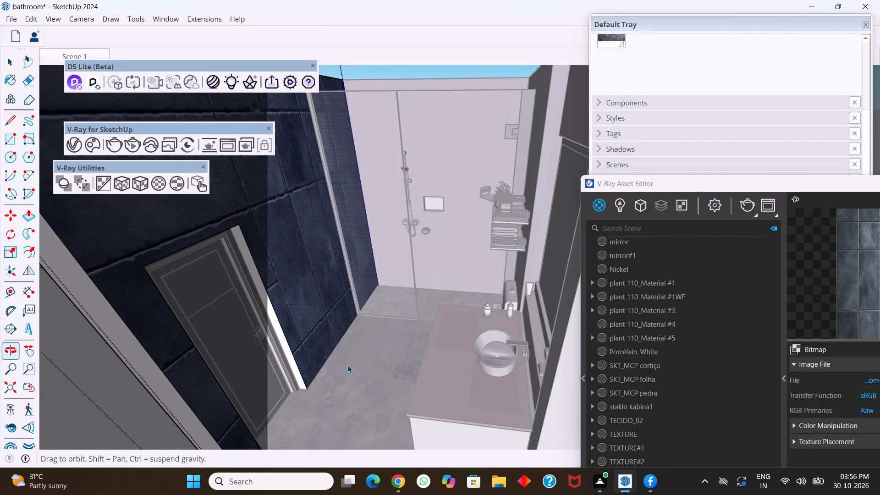
middle_drag(347, 365, 343, 370)
middle_drag(395, 301, 297, 302)
middle_drag(330, 292, 332, 236)
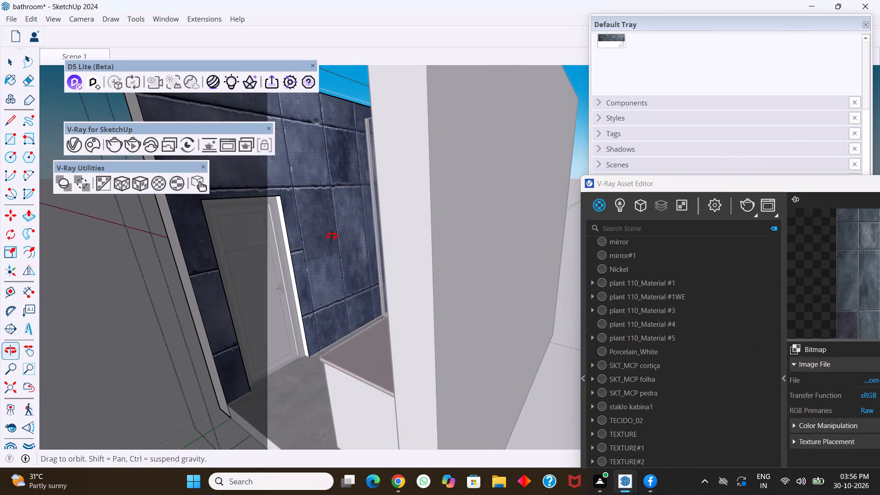
middle_drag(332, 236, 371, 243)
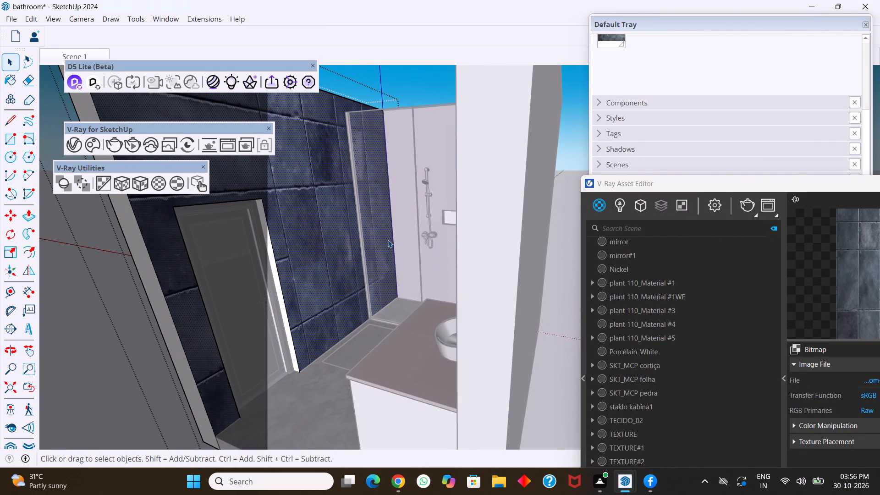
Replace the wall tile material's diffuse bitmap with the bathroom-wall-tiles image from Downloads.
drag(706, 185, 647, 87)
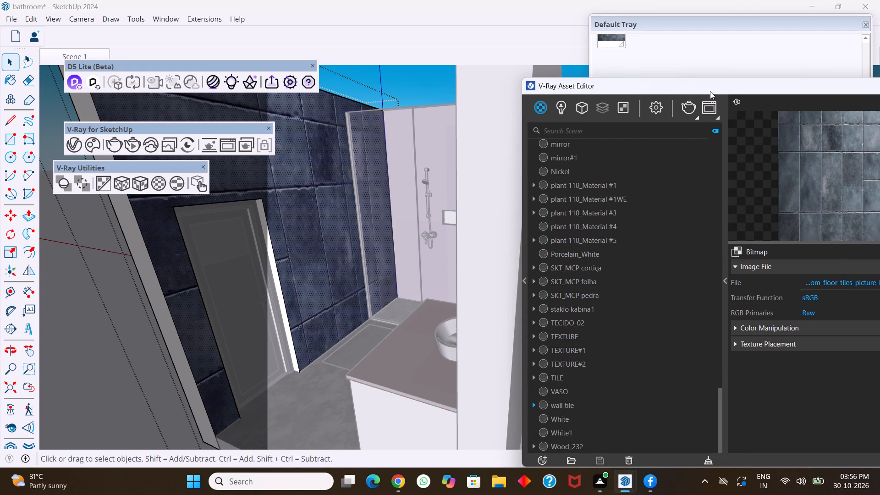
drag(709, 85, 641, 84)
drag(561, 85, 543, 82)
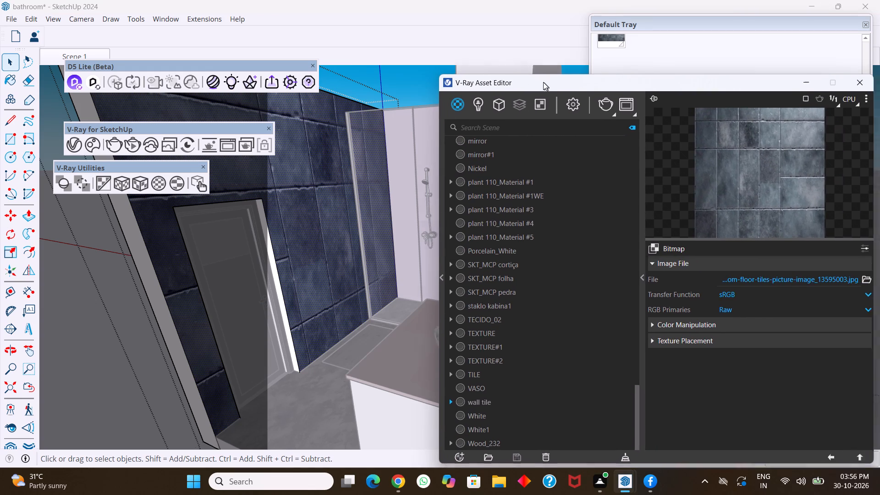
drag(543, 82, 500, 72)
click(822, 266)
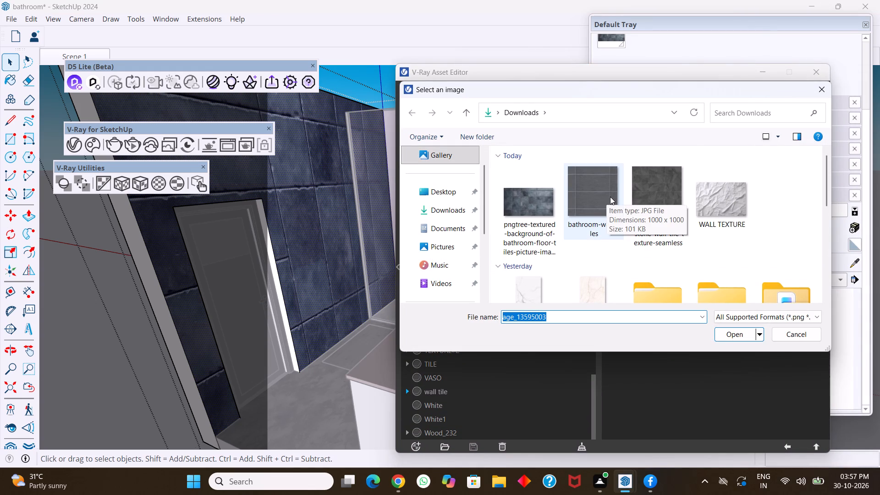
click(599, 196)
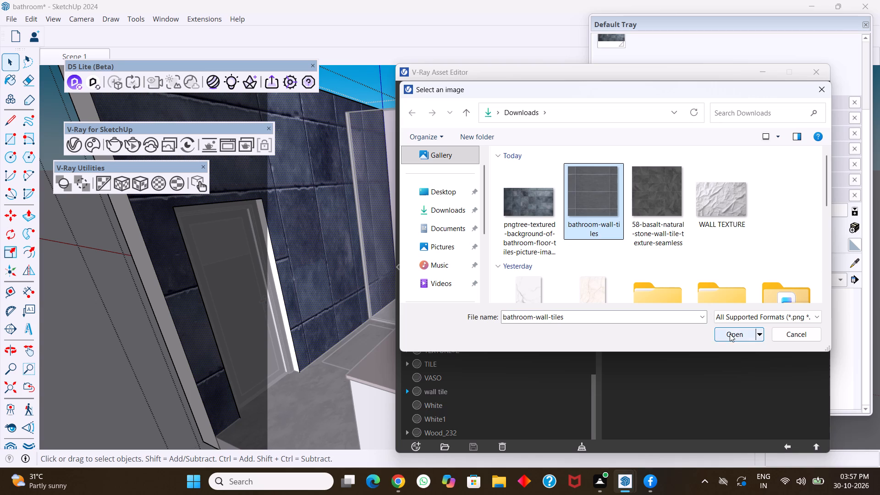
click(730, 334)
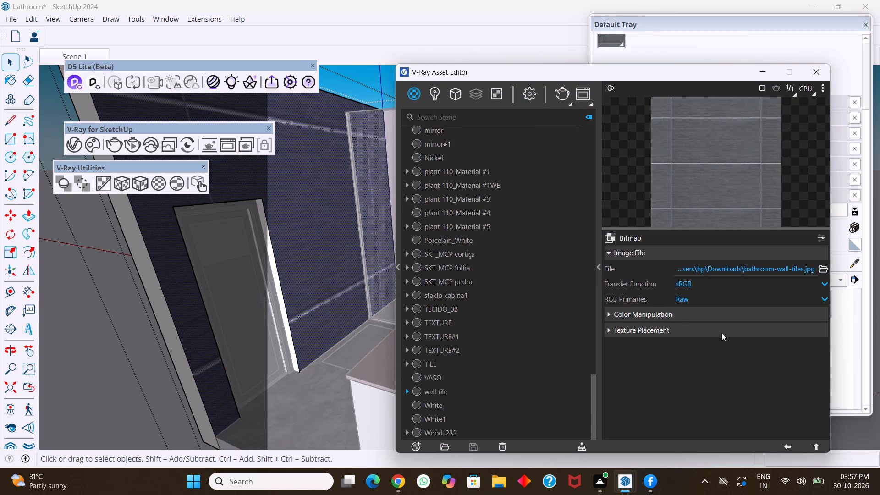
Set the wall tile bitmap's texture placement to repeat 5 times in both U and V.
click(670, 312)
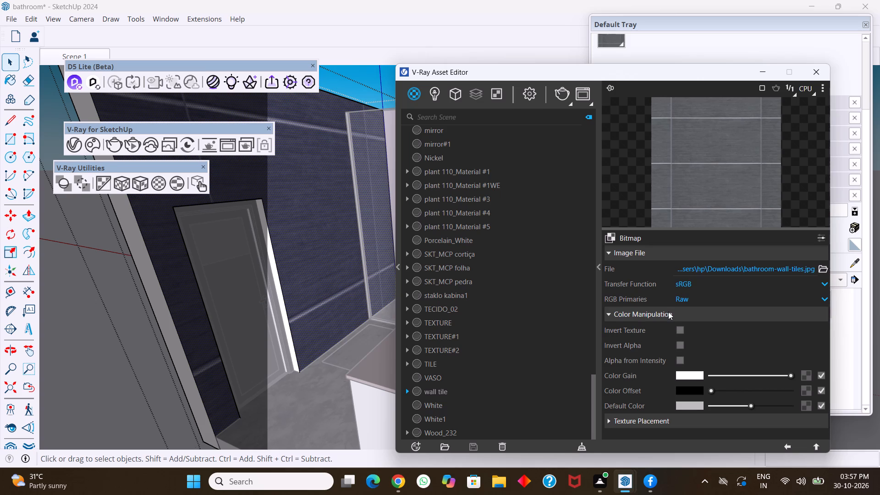
scroll(654, 351, down, 4)
click(666, 418)
scroll(670, 394, down, 2)
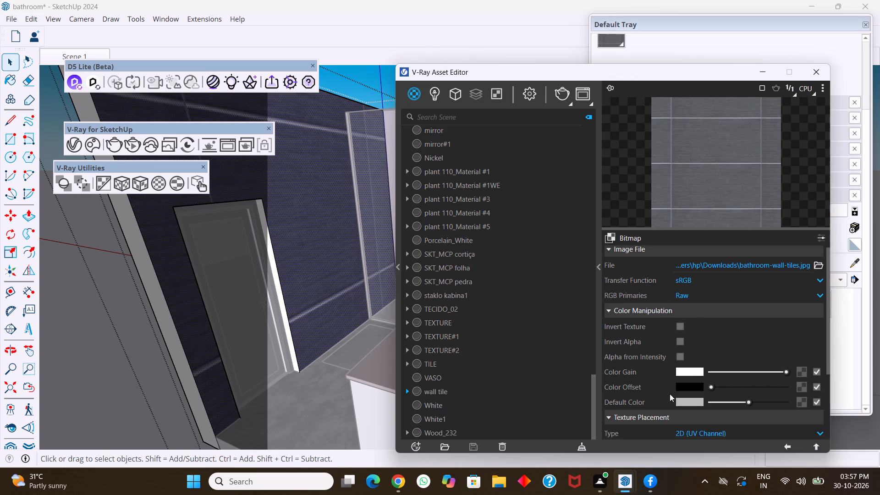
scroll(670, 394, down, 3)
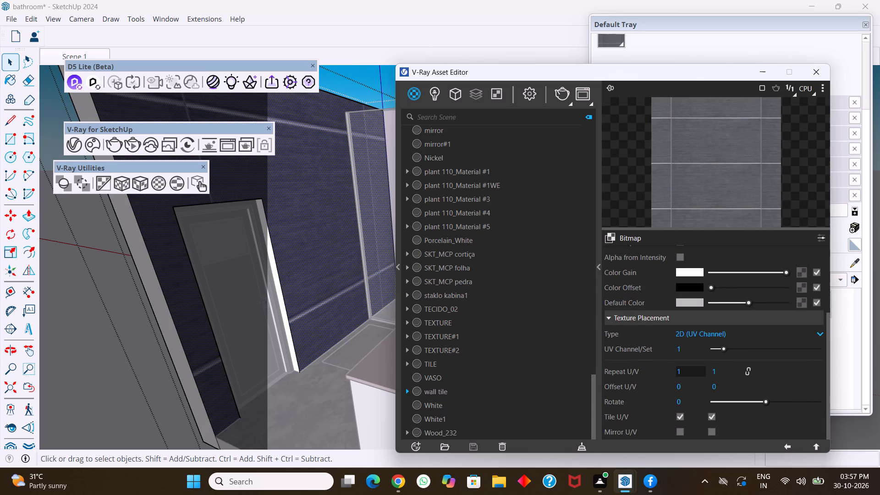
drag(689, 371, 667, 372)
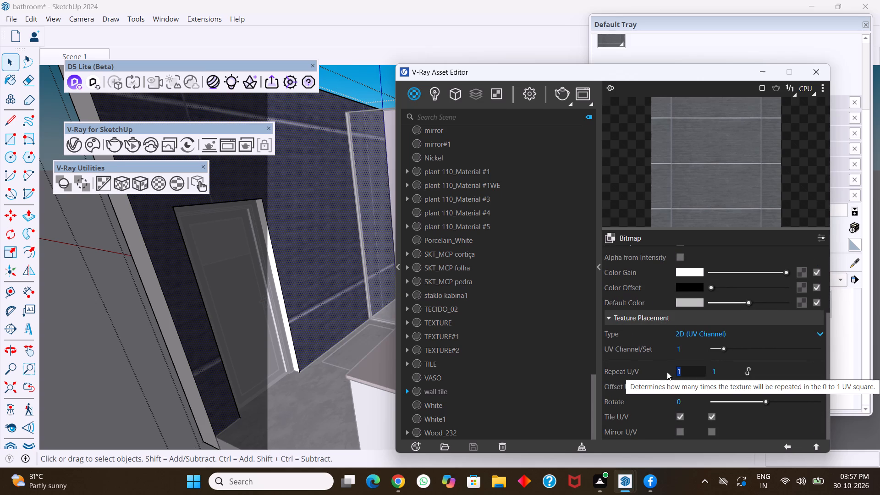
key(5)
drag(721, 368, 720, 368)
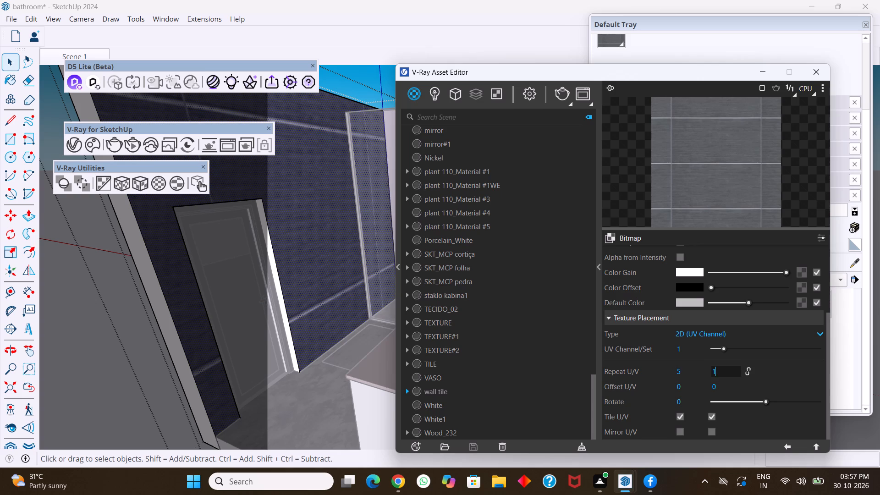
drag(720, 368, 703, 372)
key(5)
key(Return)
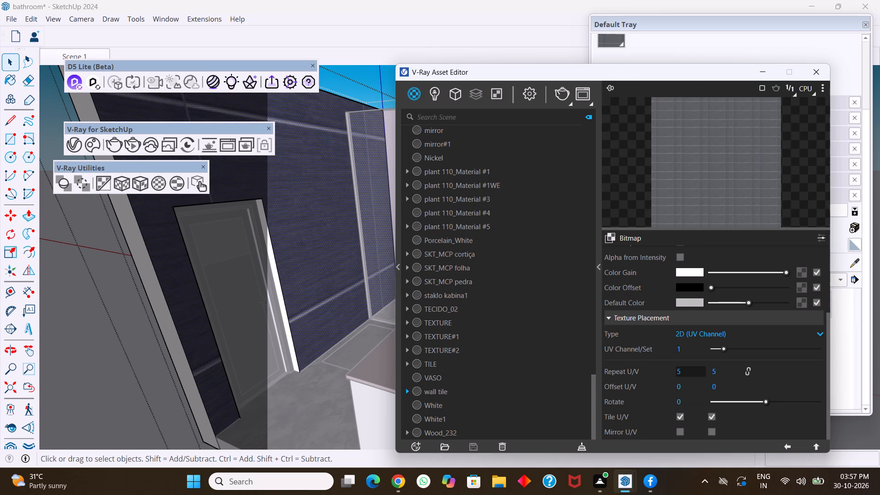
Render the current bathroom view in V-Ray to check the wall tiles, and close the frame buffer.
click(567, 95)
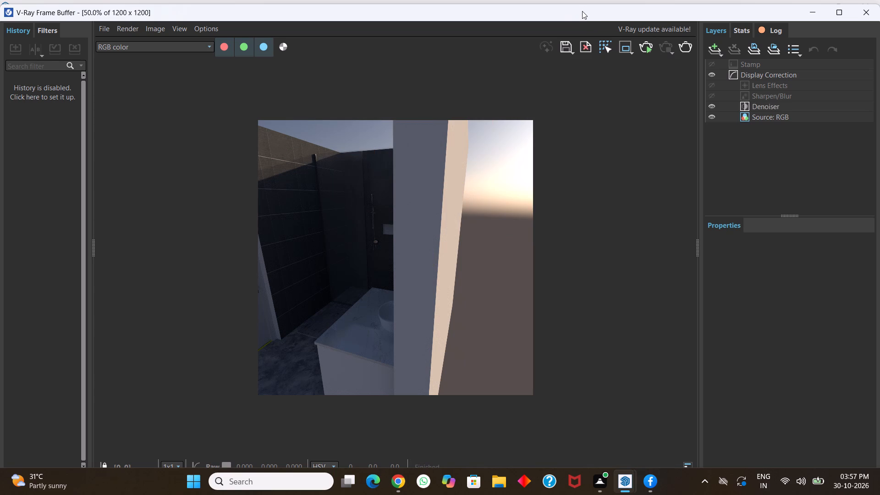
drag(582, 11, 587, 18)
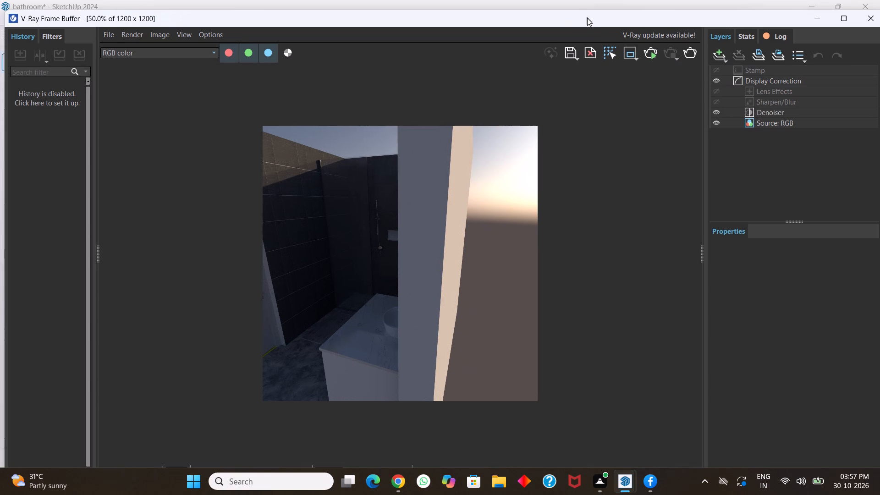
drag(587, 18, 635, 198)
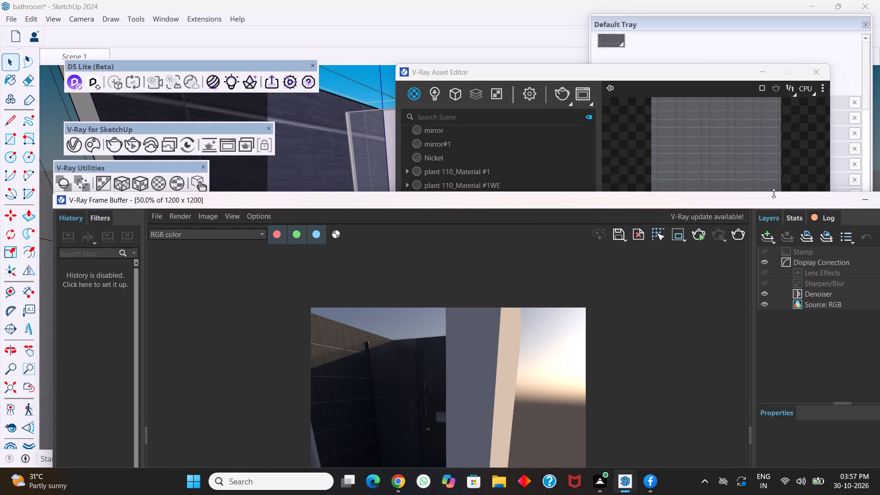
drag(752, 203, 575, 234)
click(746, 231)
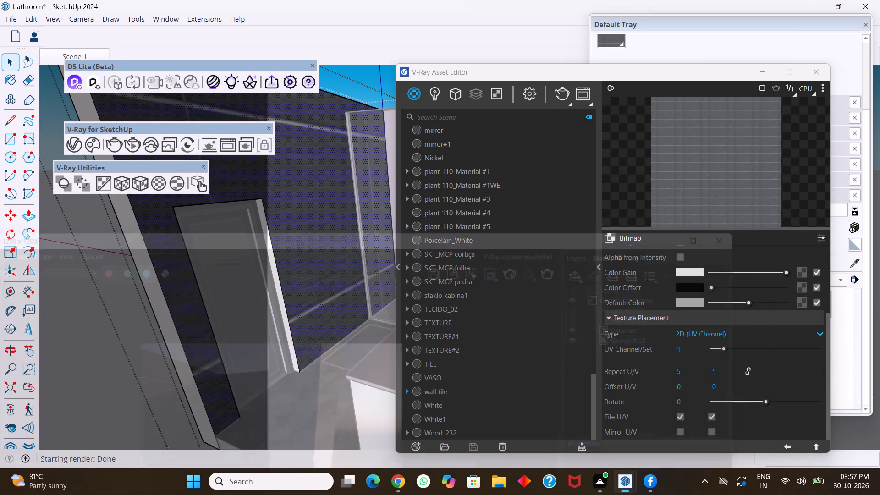
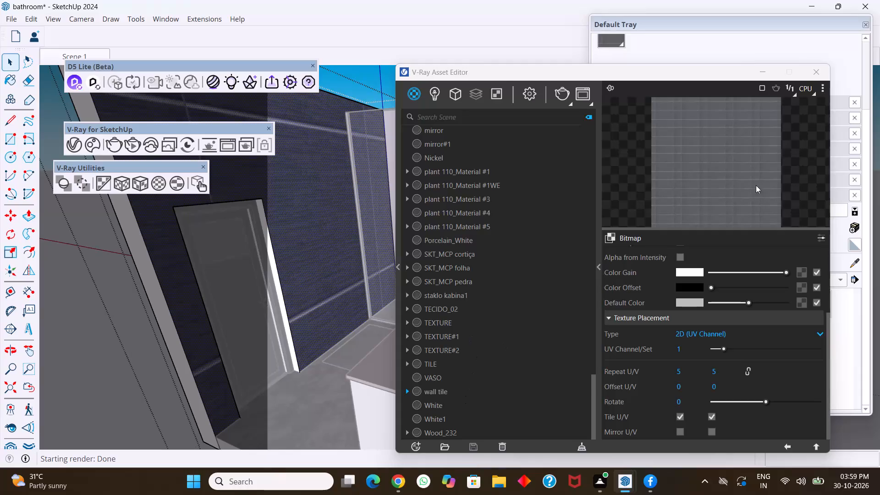
Close the V-Ray Asset Editor and the Default Tray to clear the bathroom model view.
click(815, 72)
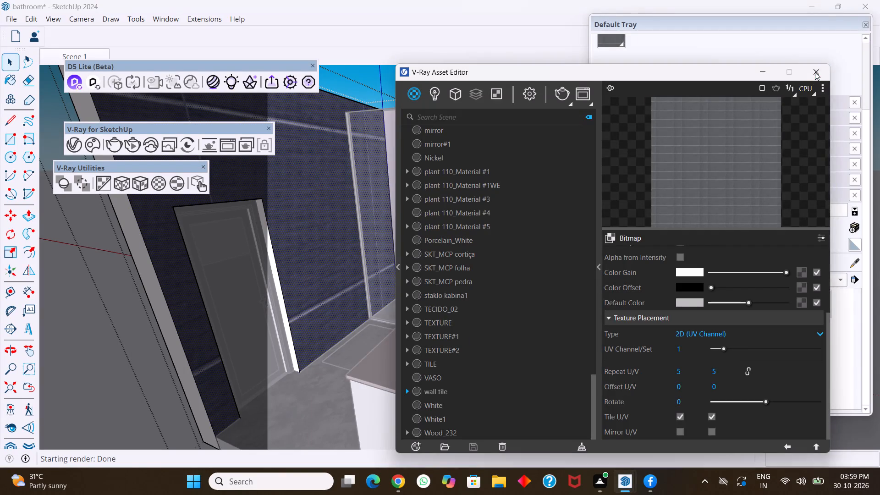
scroll(496, 277, down, 5)
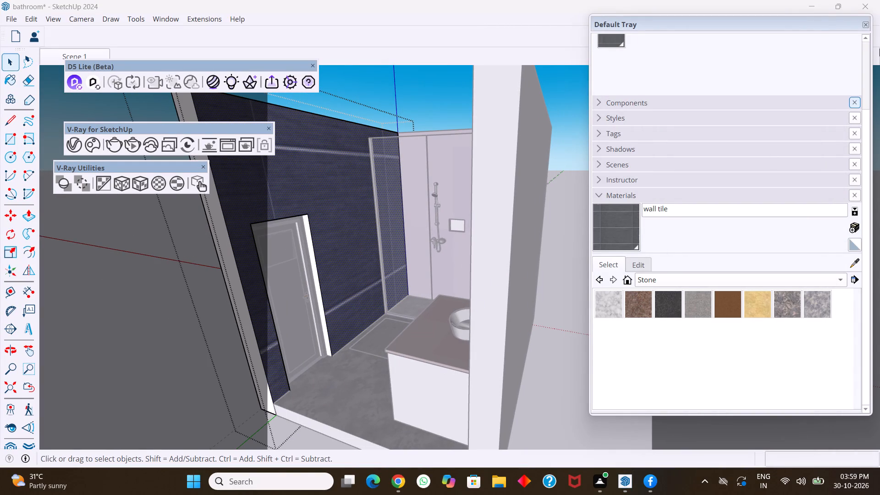
click(865, 21)
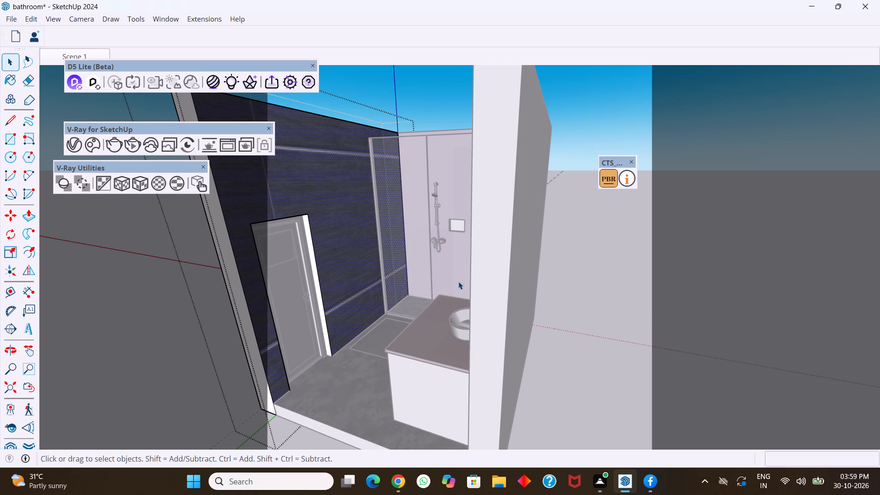
Open the KITCHEN MODEL1 SketchUp file from the Sketchup folder inside cad desk on drive D, and dismiss the extension errors notice.
click(494, 479)
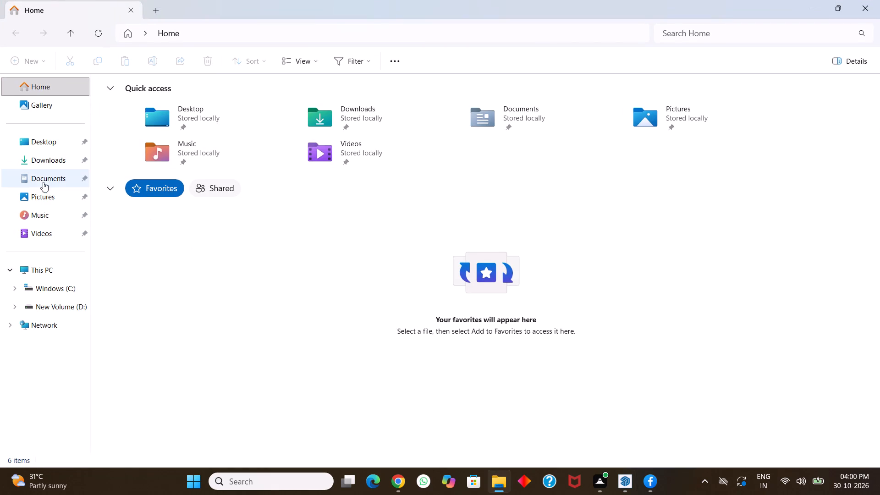
click(66, 305)
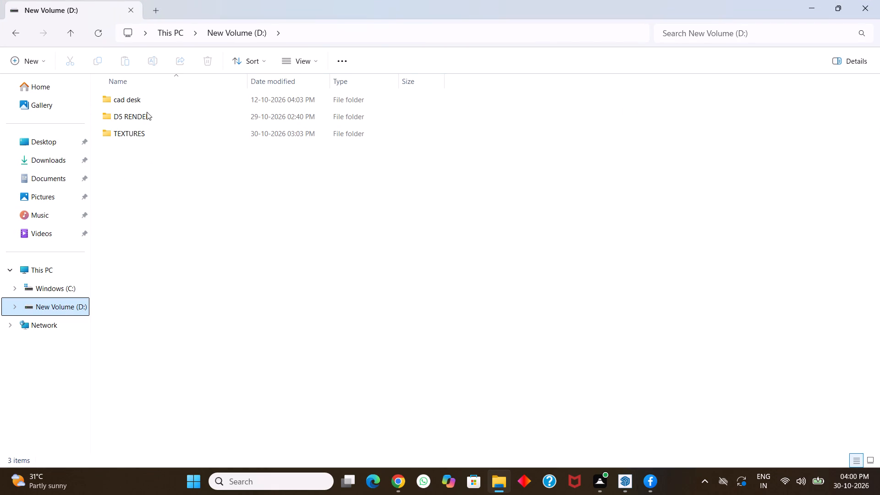
click(142, 100)
double_click(142, 100)
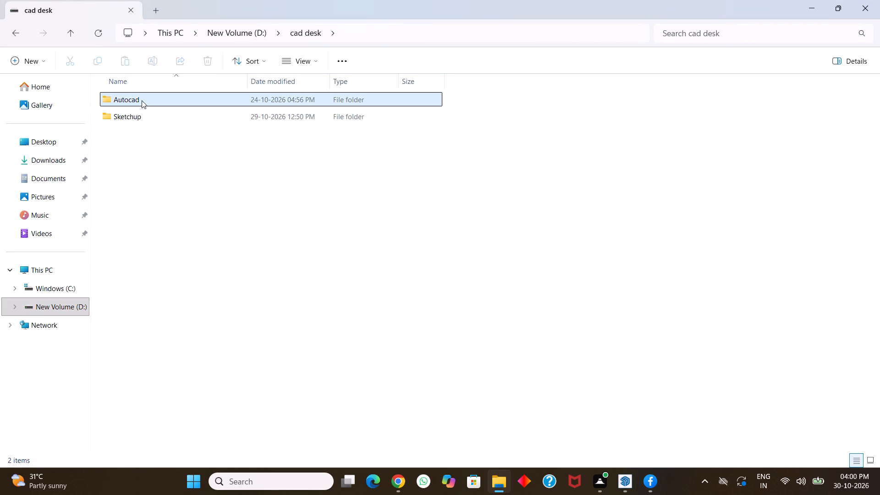
double_click(146, 115)
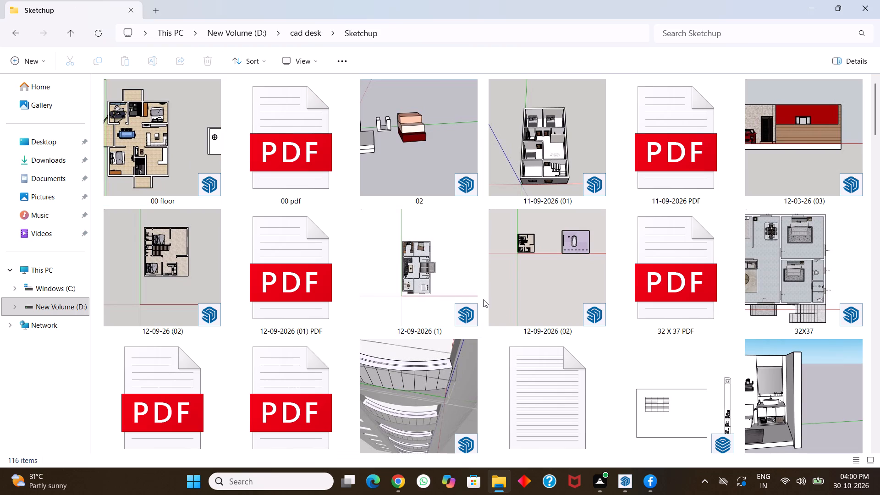
scroll(533, 290, down, 3)
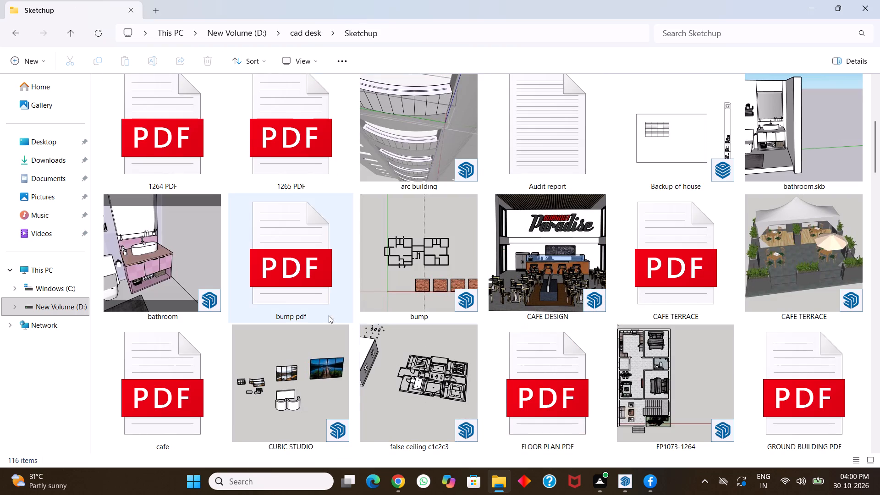
scroll(172, 280, down, 2)
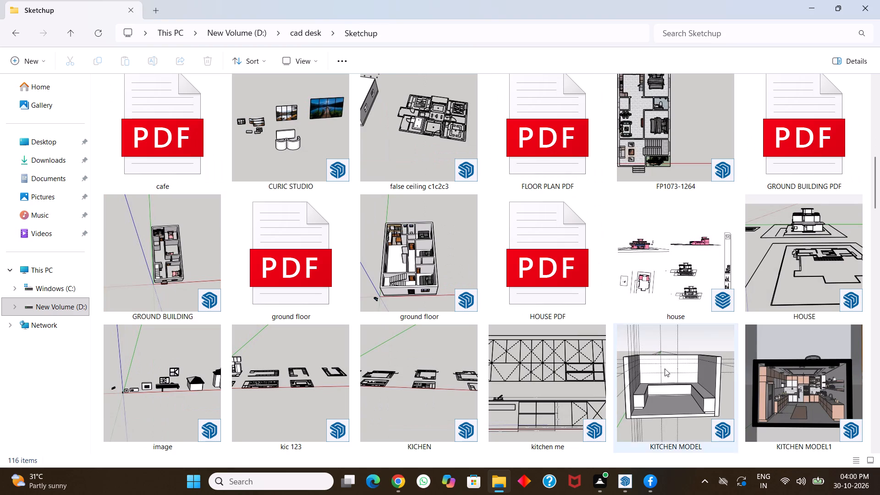
click(795, 402)
double_click(795, 402)
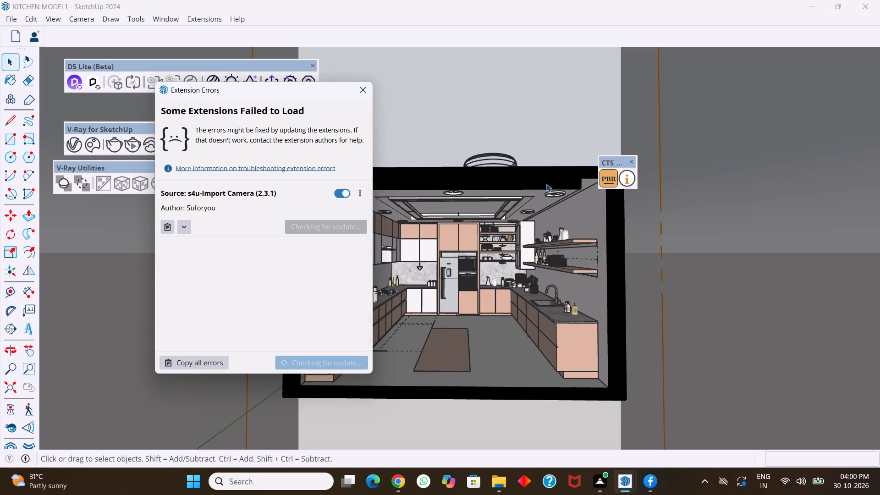
click(364, 90)
Examine the kitchen model's interior.
middle_drag(514, 275, 516, 275)
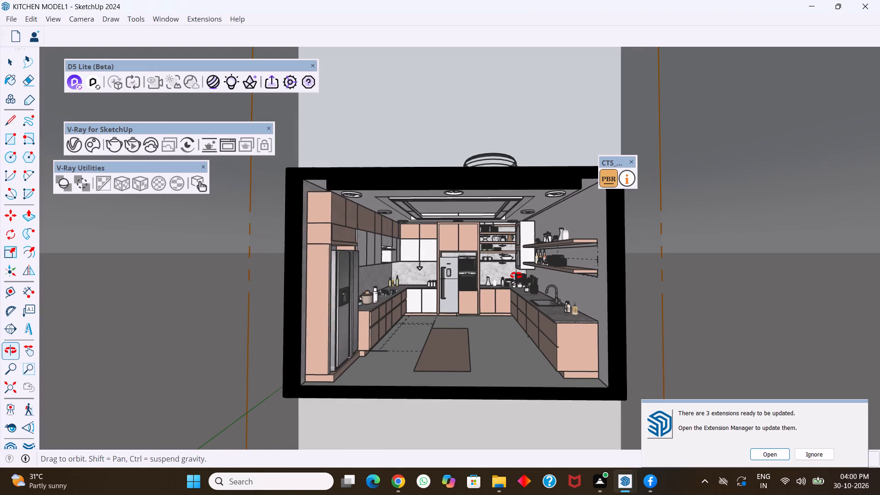
middle_drag(516, 275, 518, 275)
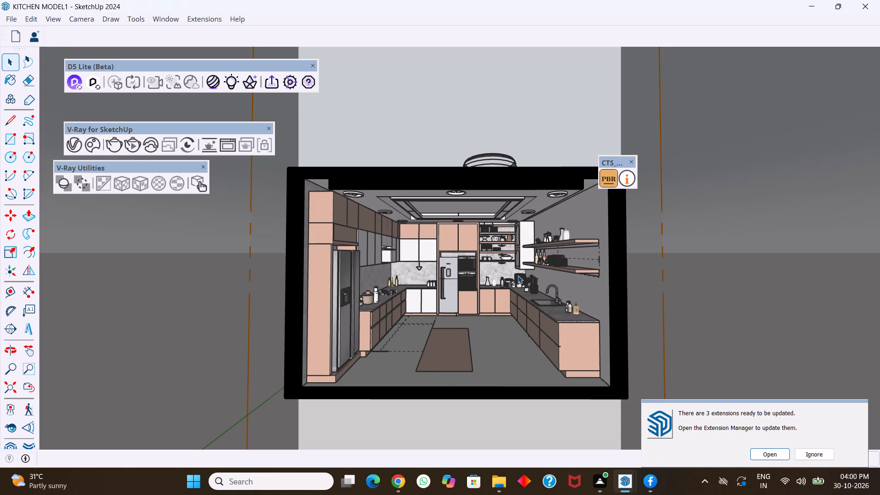
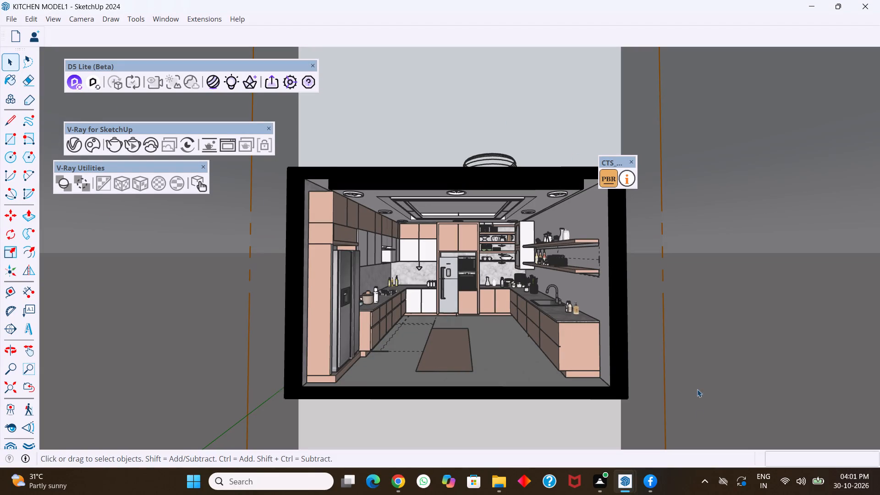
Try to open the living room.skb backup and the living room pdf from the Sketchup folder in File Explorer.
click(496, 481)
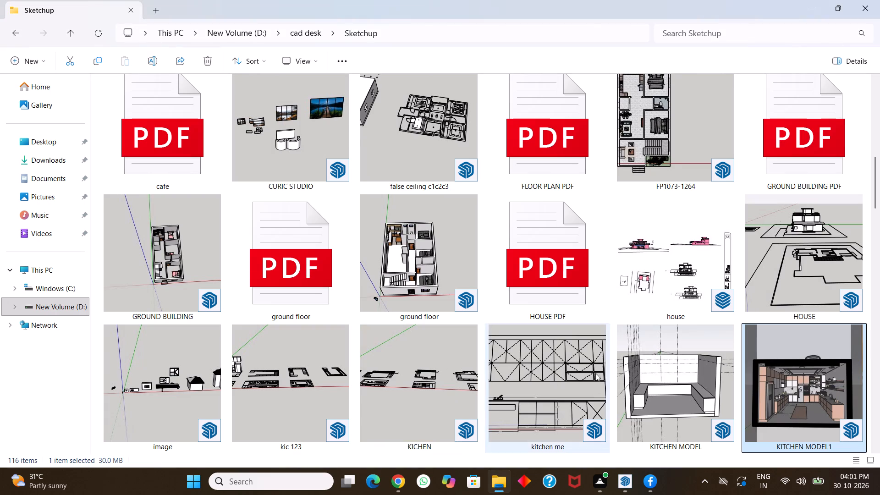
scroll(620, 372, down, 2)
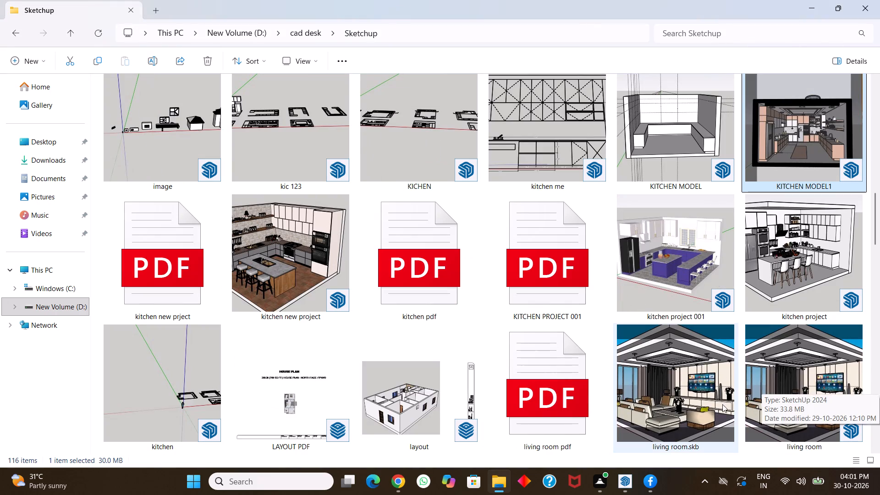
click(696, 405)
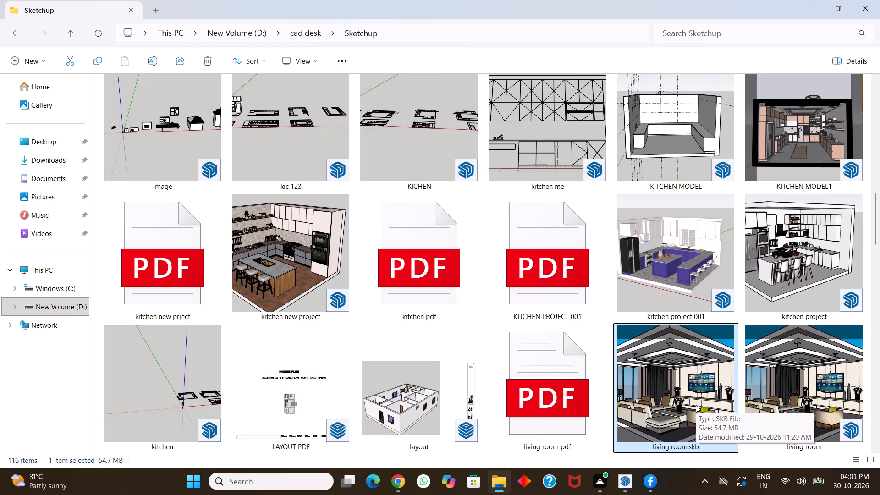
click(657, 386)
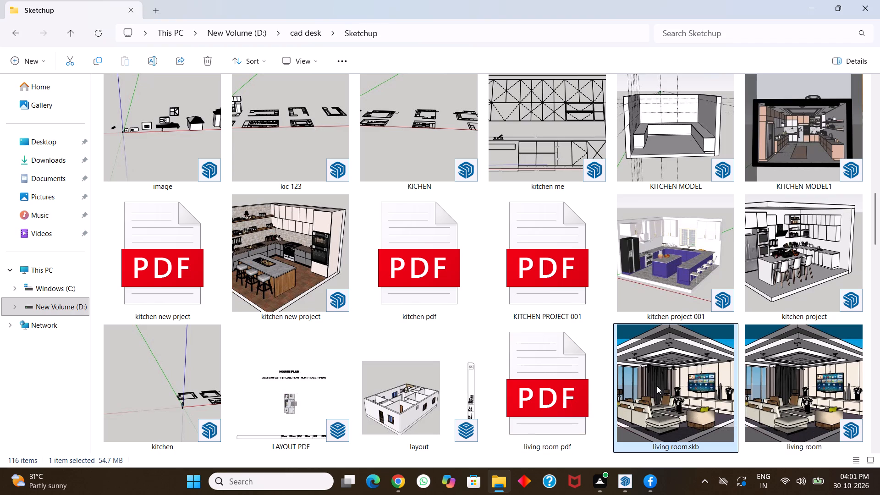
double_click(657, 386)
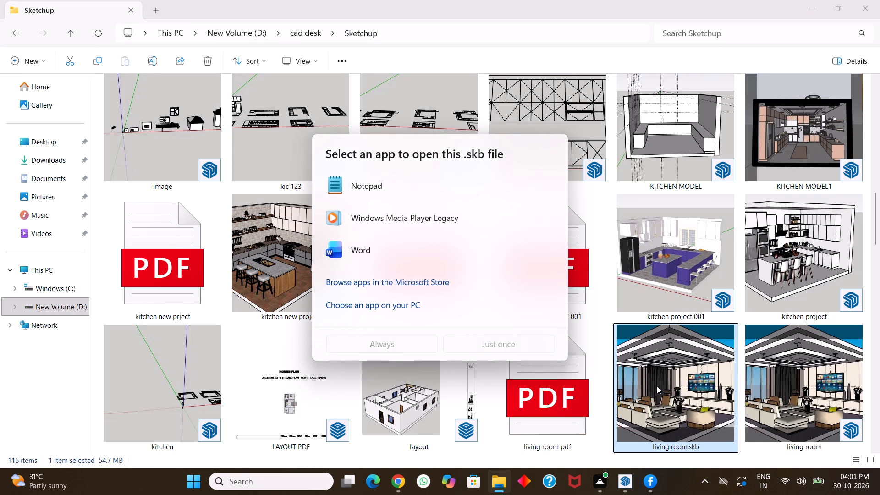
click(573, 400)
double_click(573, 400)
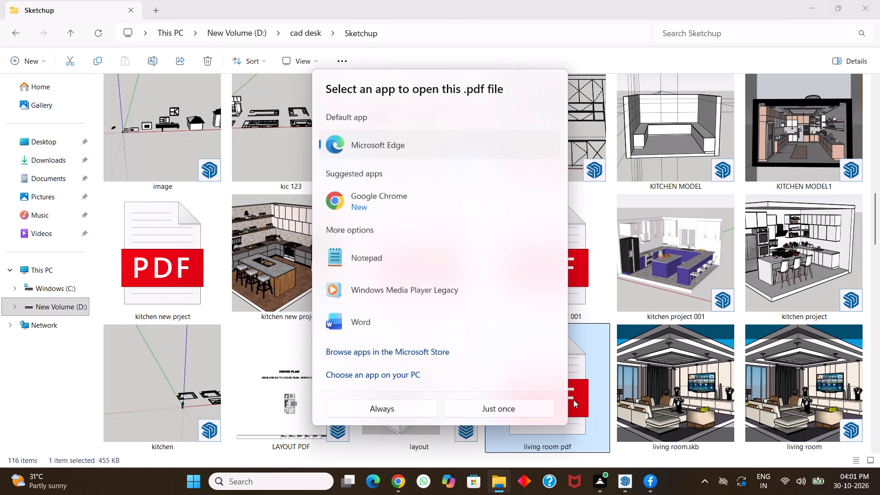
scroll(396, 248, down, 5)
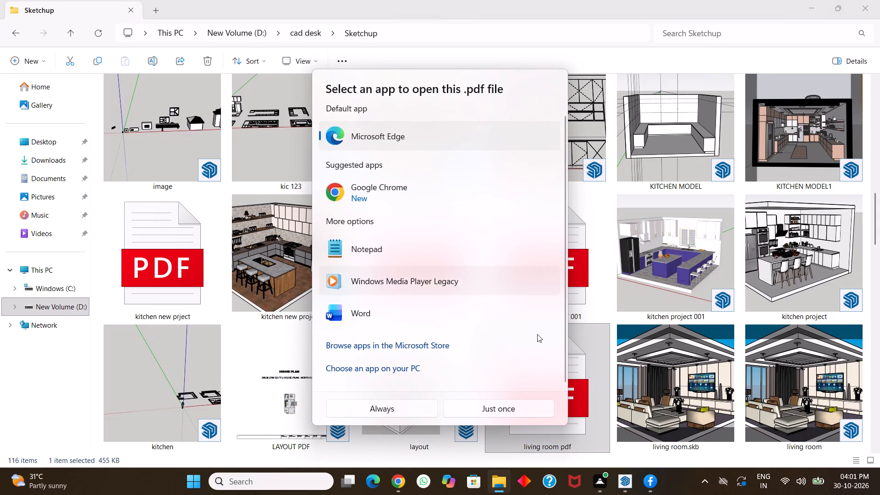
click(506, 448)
Open the living room SketchUp 2024 model from the Sketchup folder and dismiss the extension errors notice.
click(781, 414)
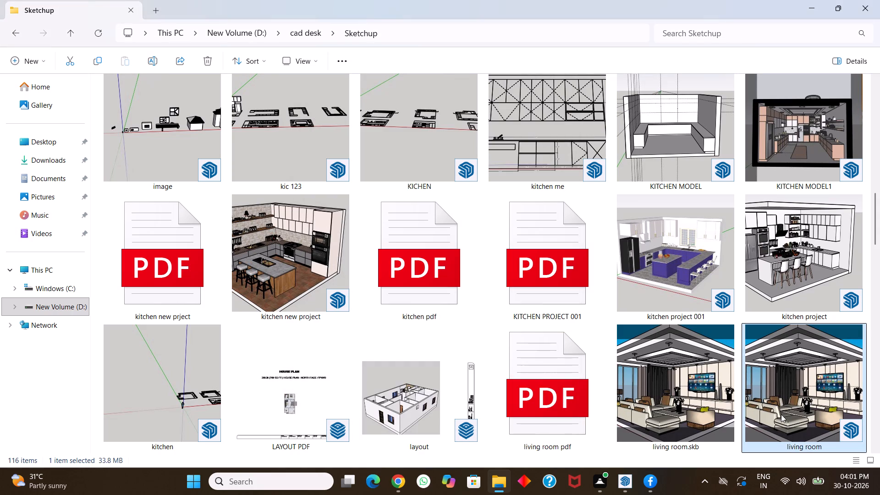
double_click(781, 414)
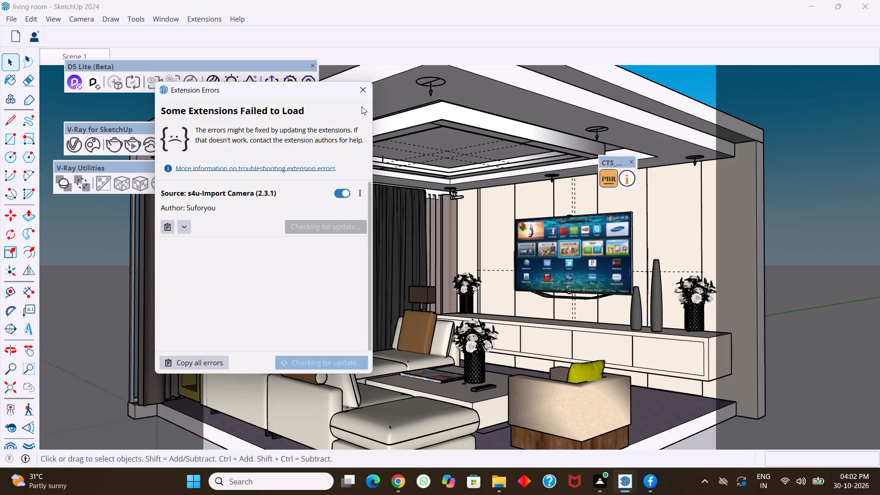
click(365, 90)
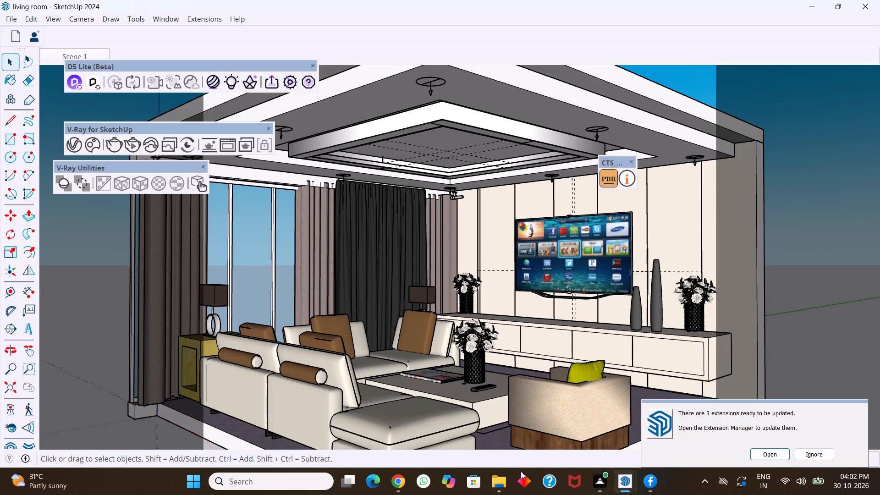
In File Explorer, show the Downloads folder as icons with thumbnails and select the living room image WhatsApp Image 2026-10-25 at 7.48.18 AM.
click(492, 483)
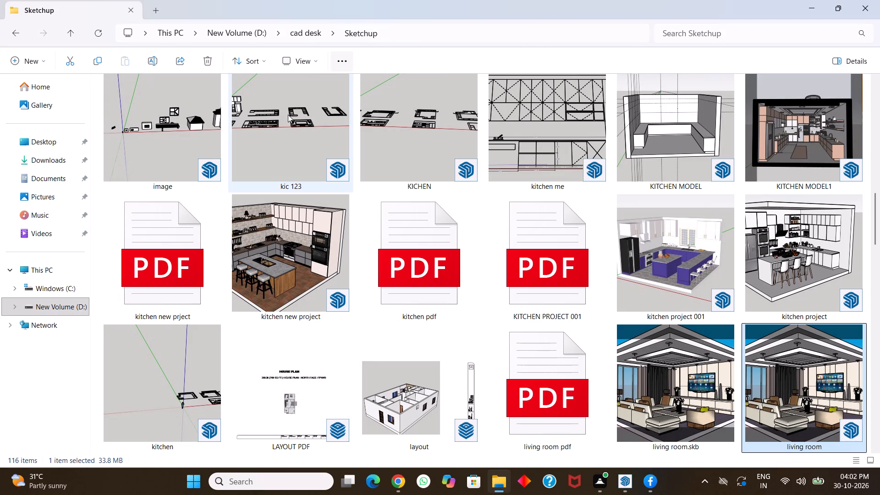
click(50, 167)
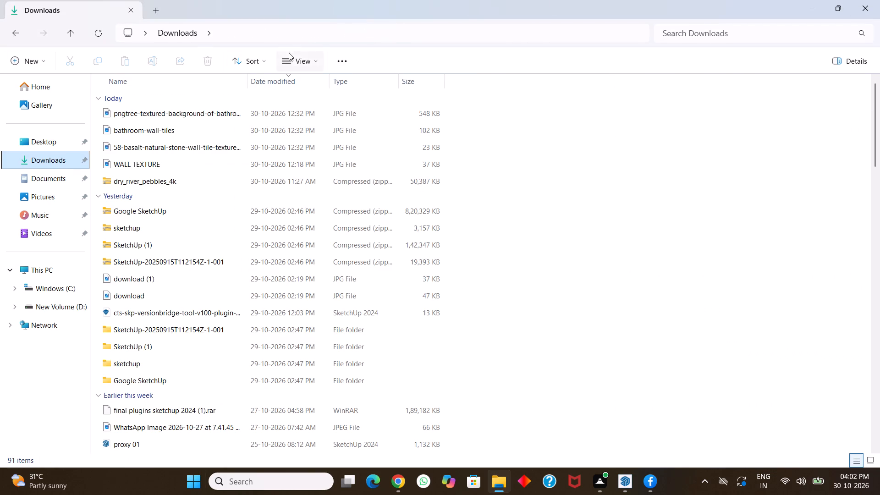
click(311, 58)
click(319, 102)
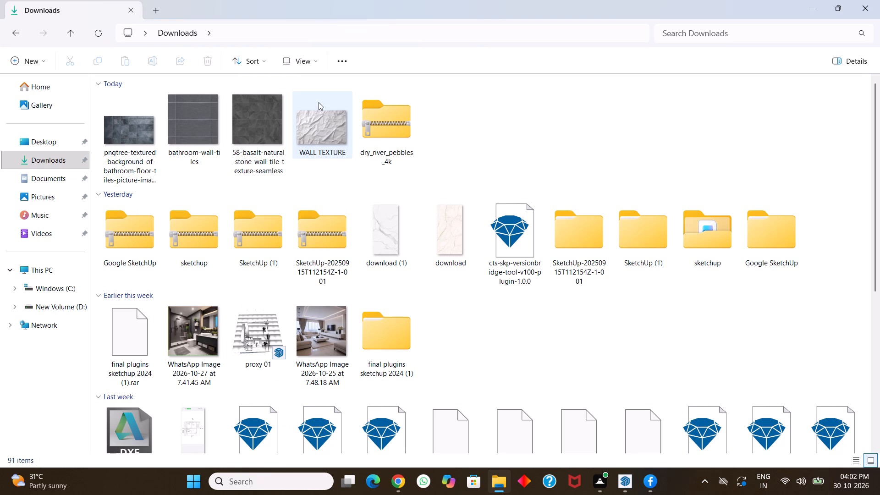
scroll(321, 210, down, 2)
scroll(323, 214, up, 2)
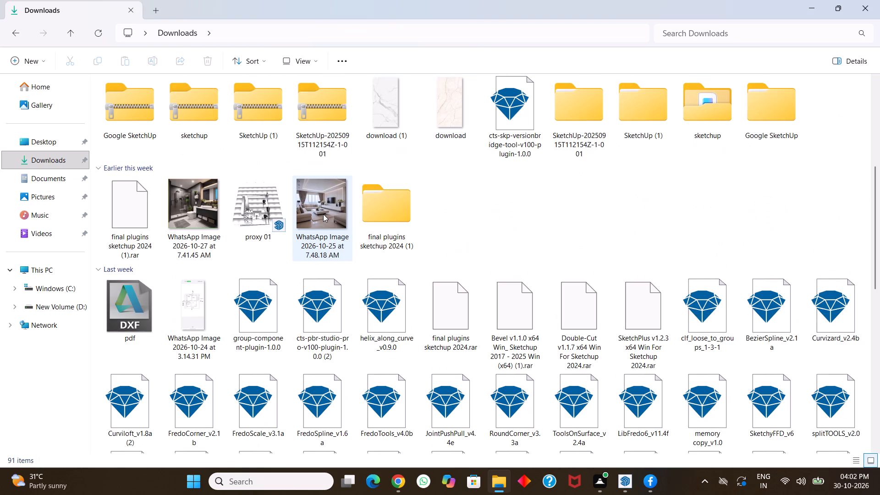
click(323, 214)
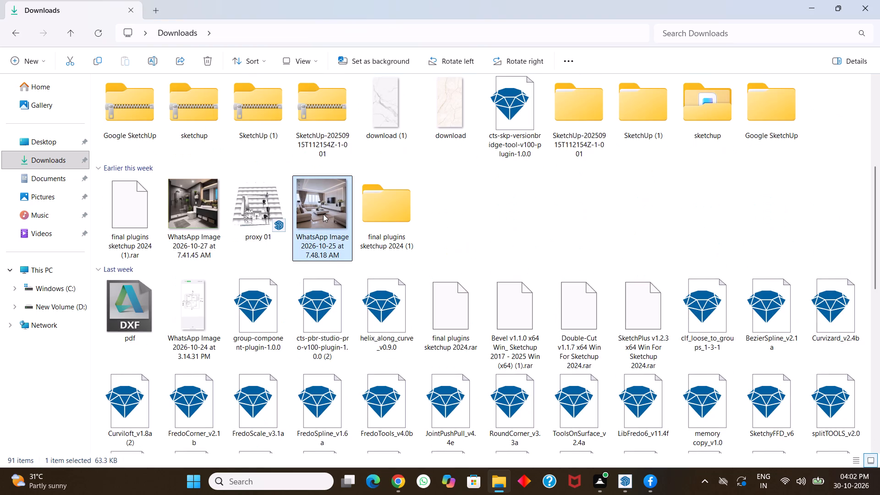
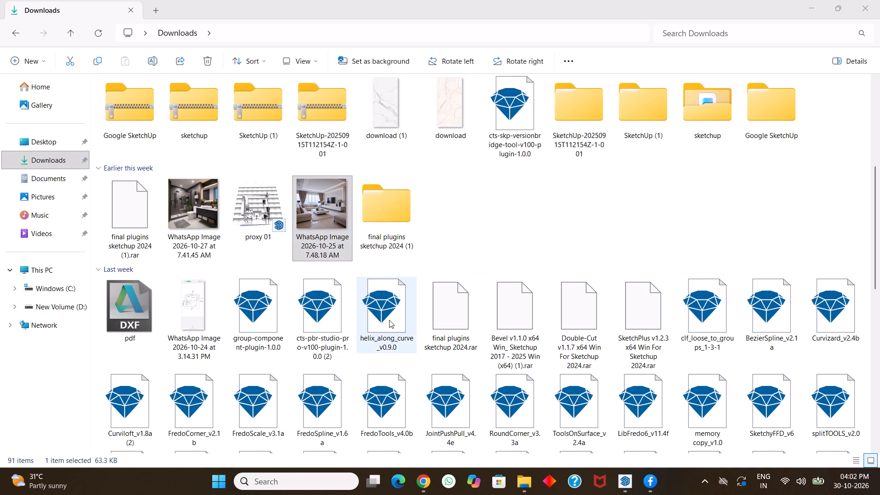
Browse the Downloads folder for reference images and select the bathroom image WhatsApp Image 2026-10-27 at 7.41.45 AM.
scroll(423, 327, down, 4)
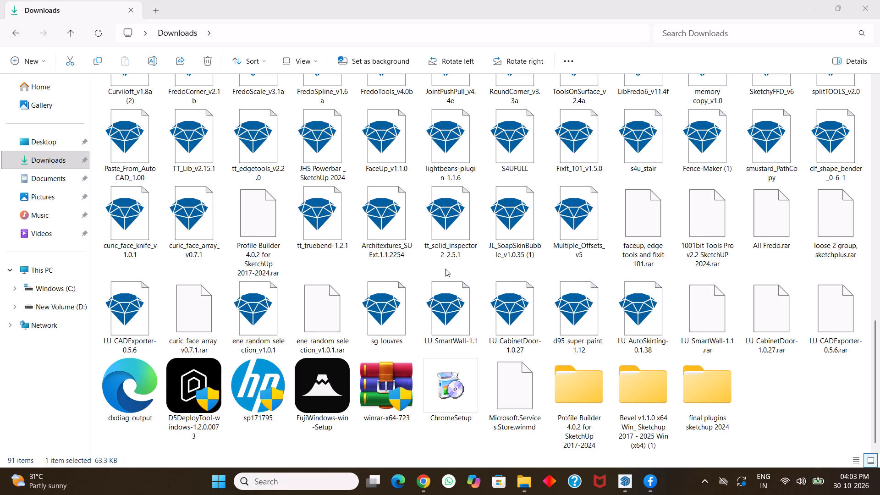
scroll(522, 278, down, 5)
scroll(523, 333, up, 5)
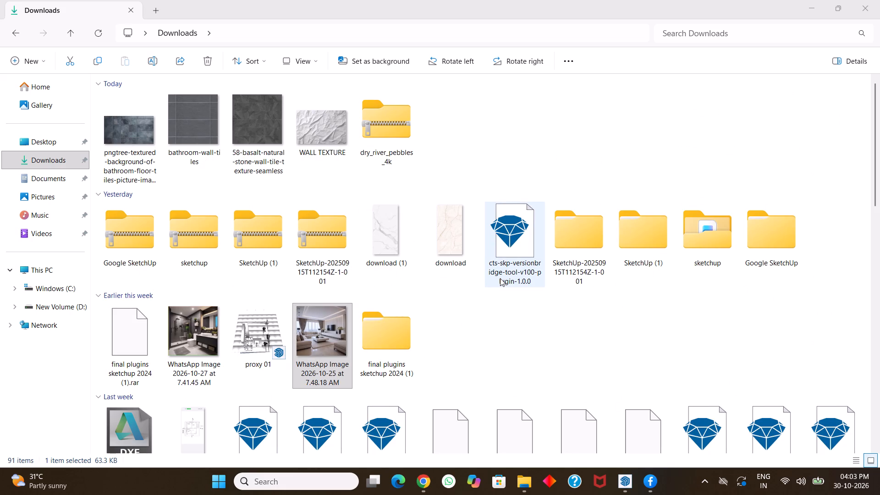
click(191, 316)
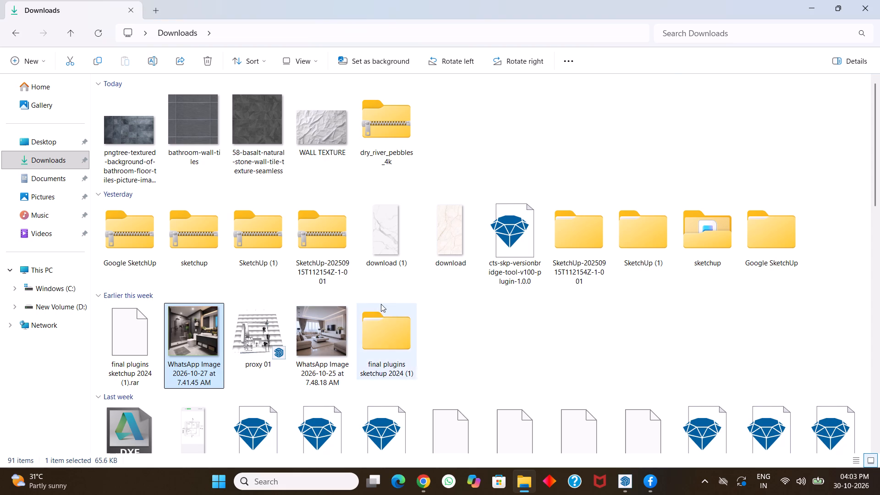
scroll(381, 303, down, 10)
scroll(381, 303, up, 10)
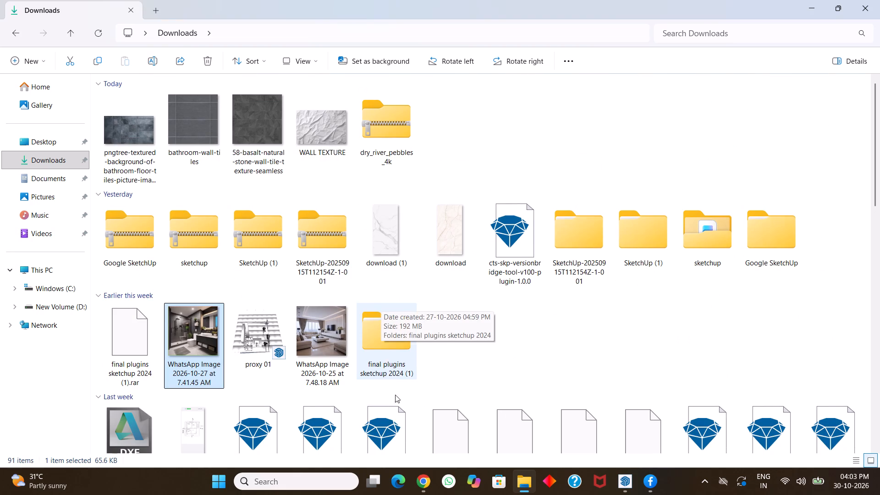
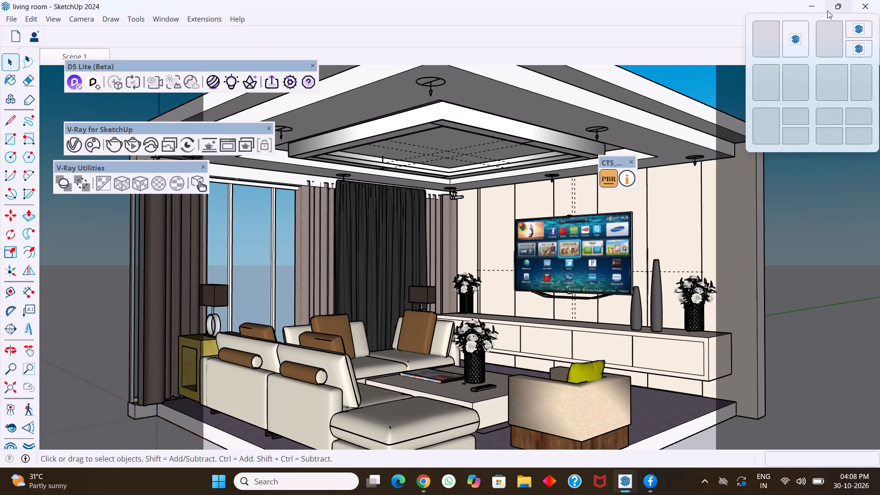
Dock the floating D5 Lite, V-Ray for SketchUp and V-Ray Utilities toolbars above the living room model's drawing area.
scroll(438, 89, left, 1)
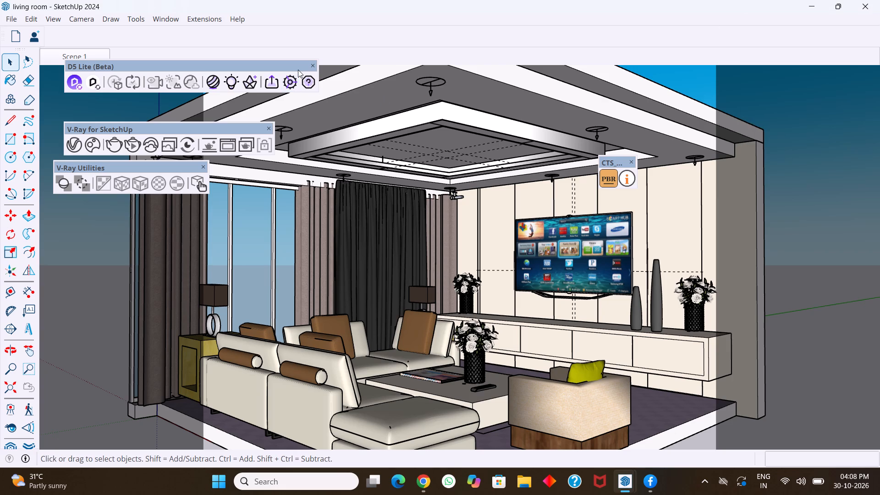
scroll(298, 70, left, 1)
drag(198, 68, 221, 29)
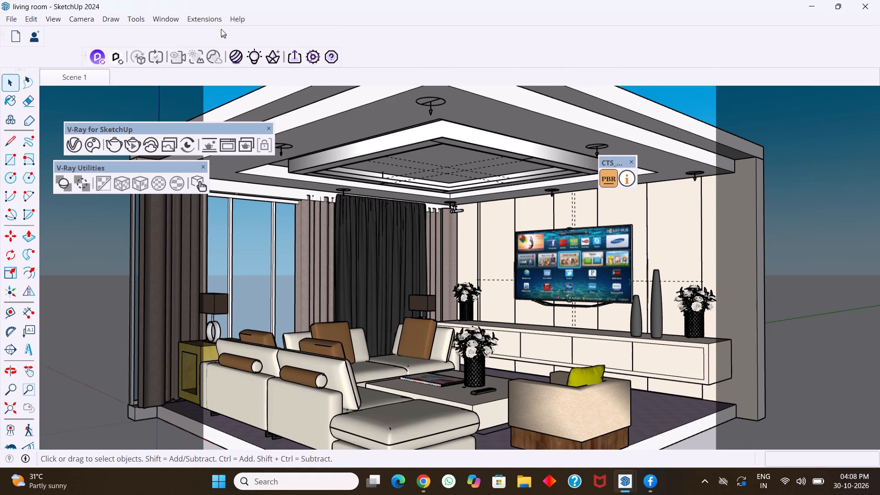
drag(221, 29, 172, 26)
drag(181, 131, 269, 76)
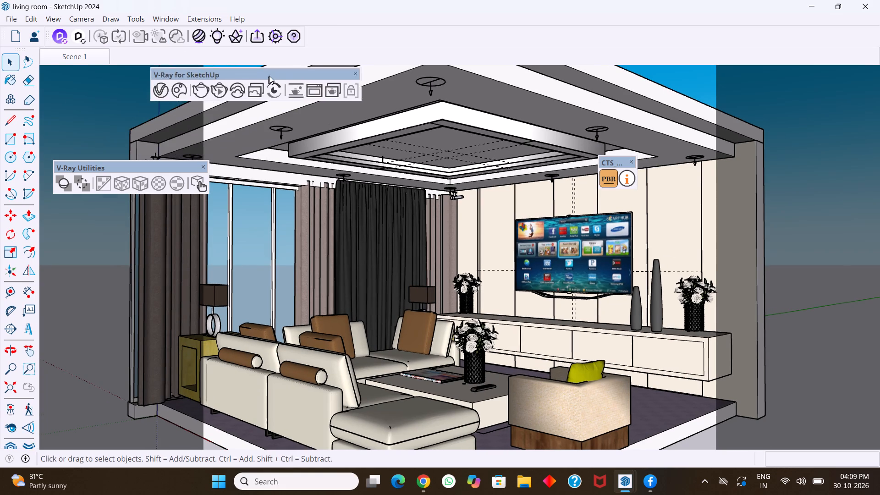
drag(269, 76, 401, 34)
drag(173, 169, 193, 79)
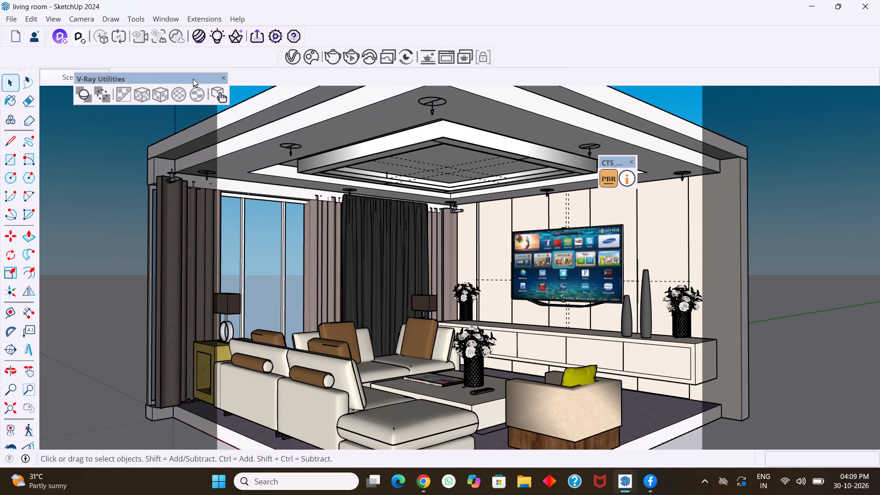
drag(193, 79, 171, 44)
Restore the living room model to a smaller window, minimise the other model behind it, and place the window lower on the desktop.
click(837, 5)
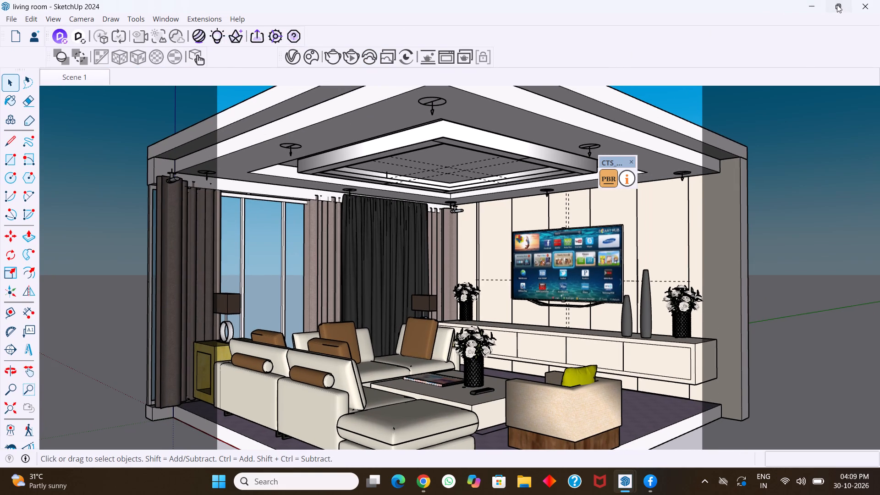
click(808, 2)
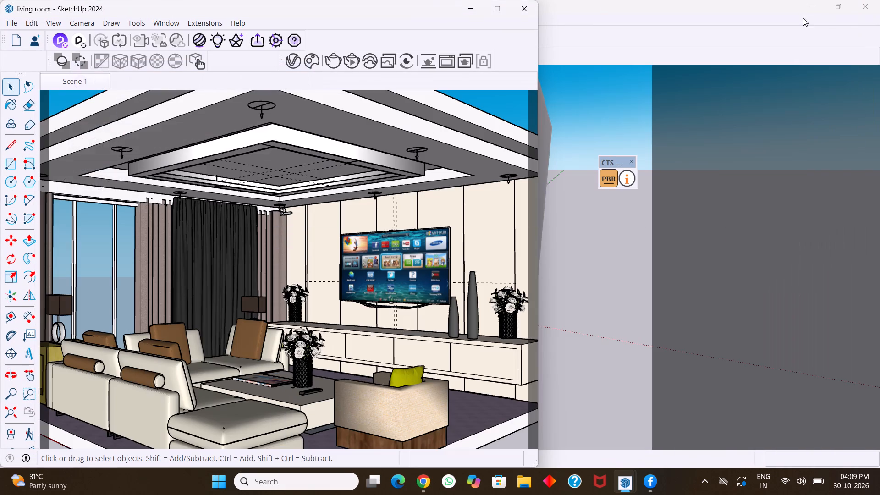
click(816, 6)
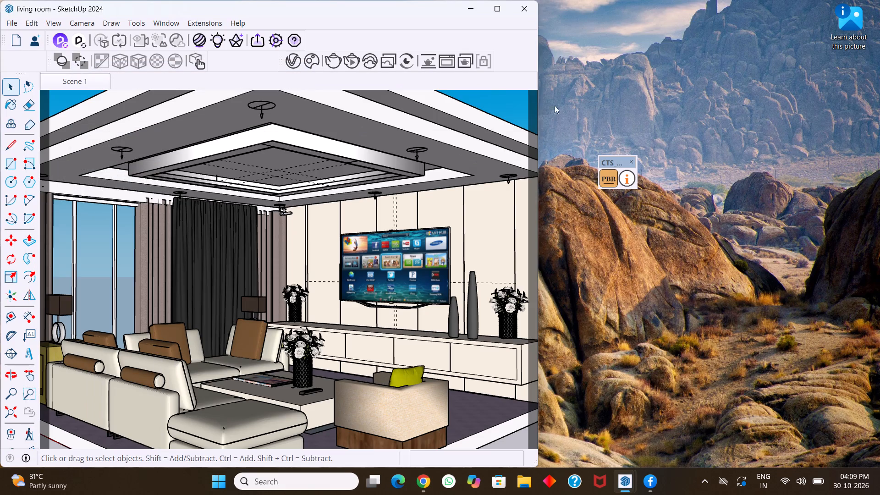
drag(445, 14, 449, 189)
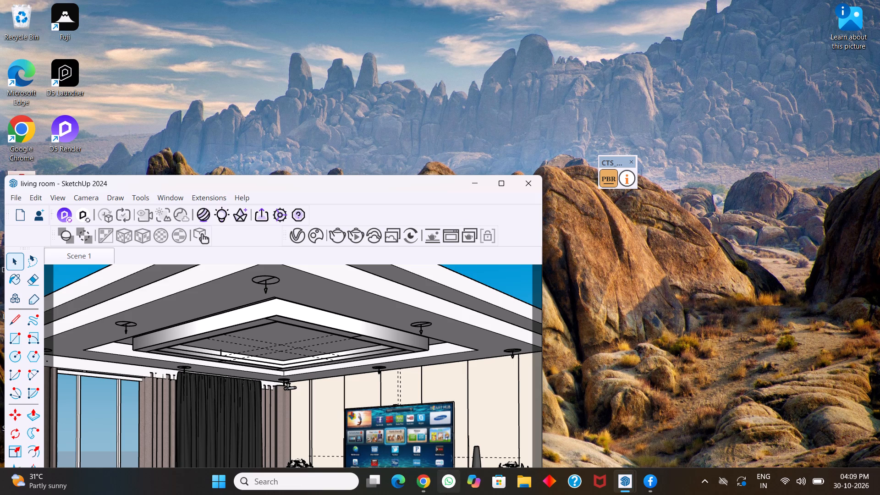
Switch to File Explorer and select the living room reference image WhatsApp Image 2026-10-25 at 7.48.18 AM in the Downloads folder.
double_click(520, 486)
click(515, 486)
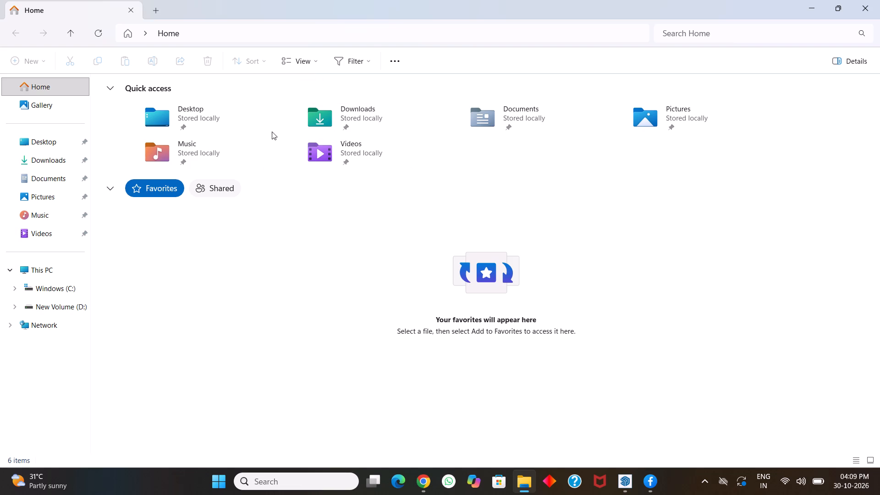
drag(165, 43, 161, 60)
drag(161, 60, 161, 60)
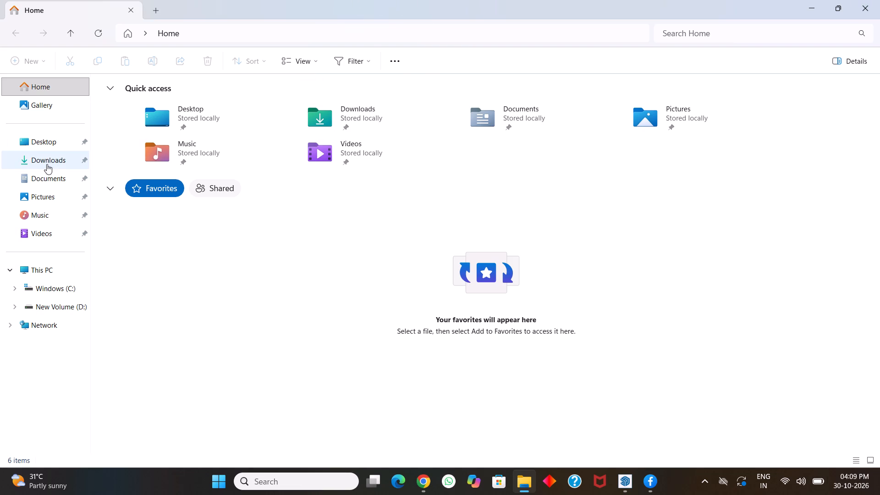
click(47, 164)
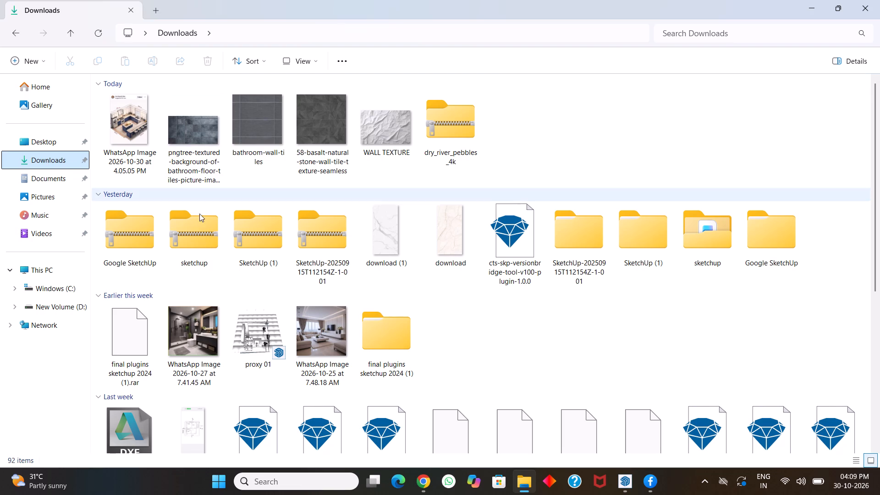
click(329, 335)
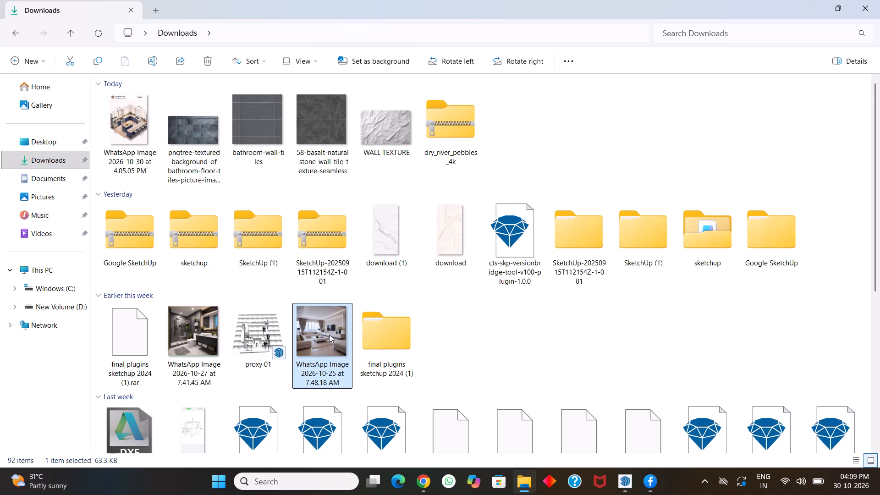
click(329, 335)
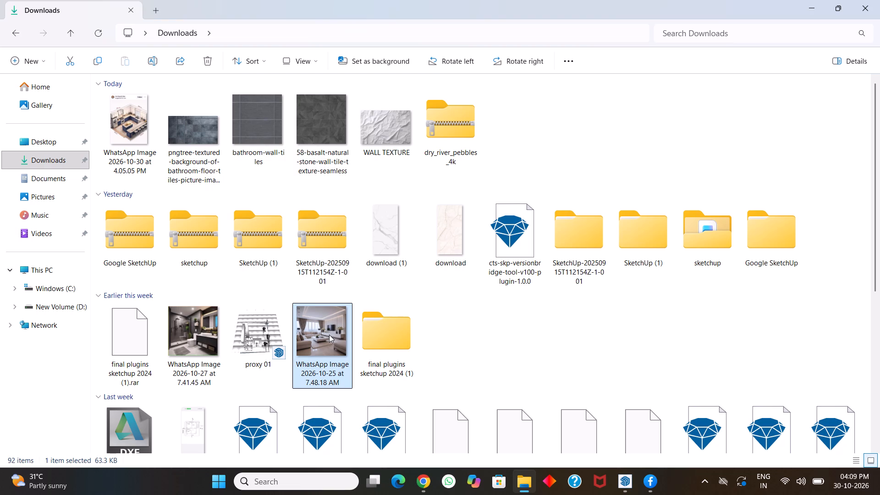
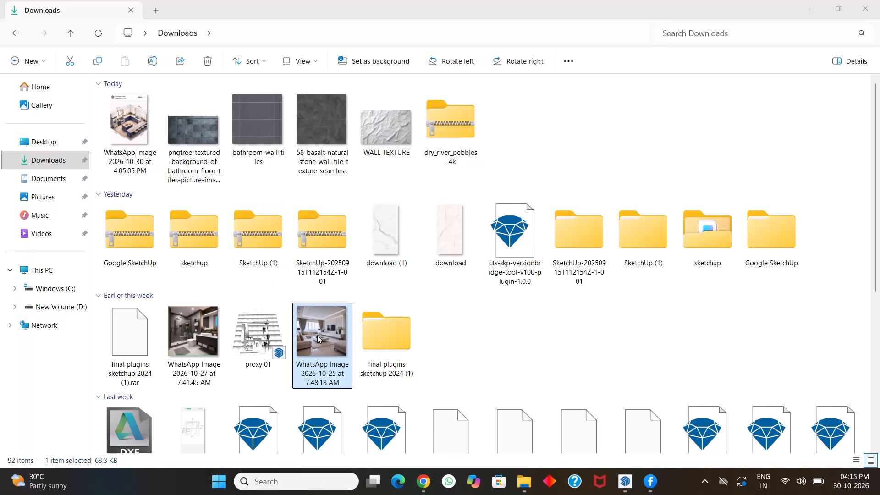
Open the living room reference image WhatsApp Image 2026-10-25 at 7.48.18 AM to view it, and close it again.
double_click(317, 335)
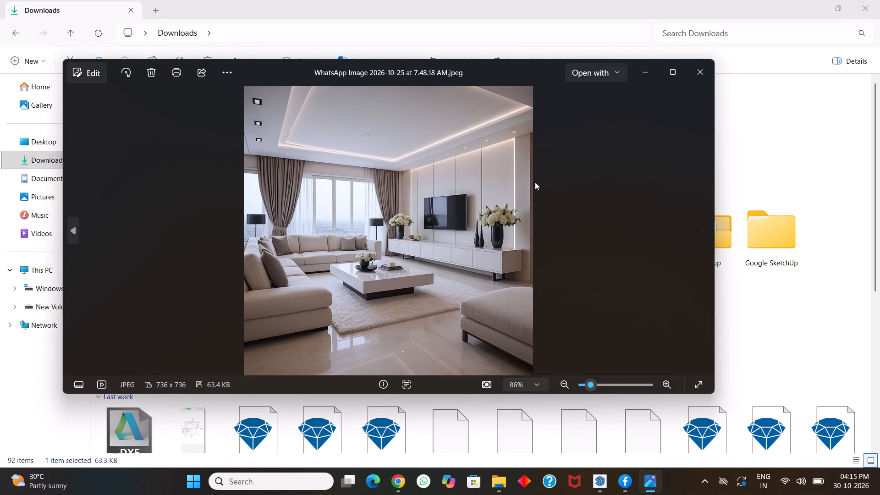
click(699, 69)
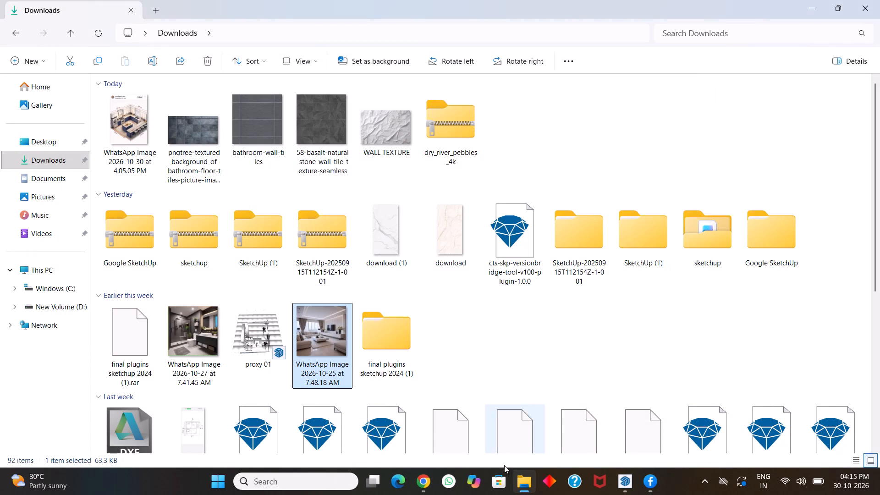
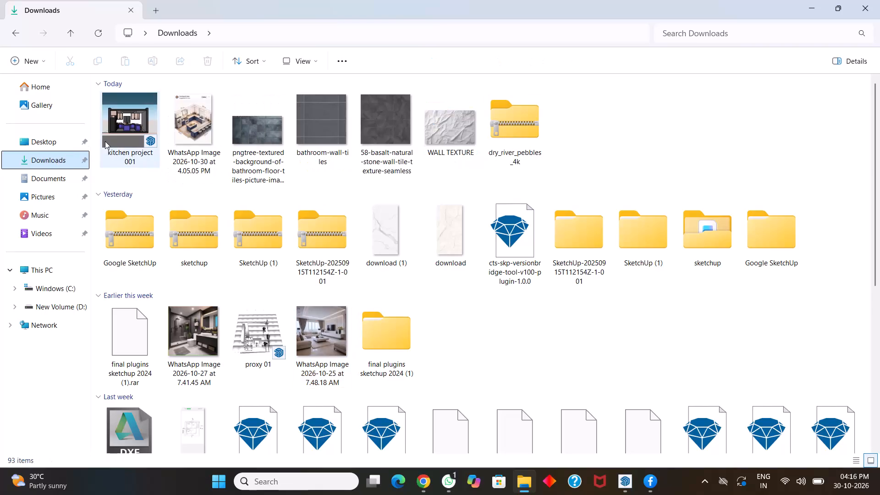
Open the kitchen project 001 model from the Downloads folder and minimize the folder window.
scroll(137, 132, up, 2)
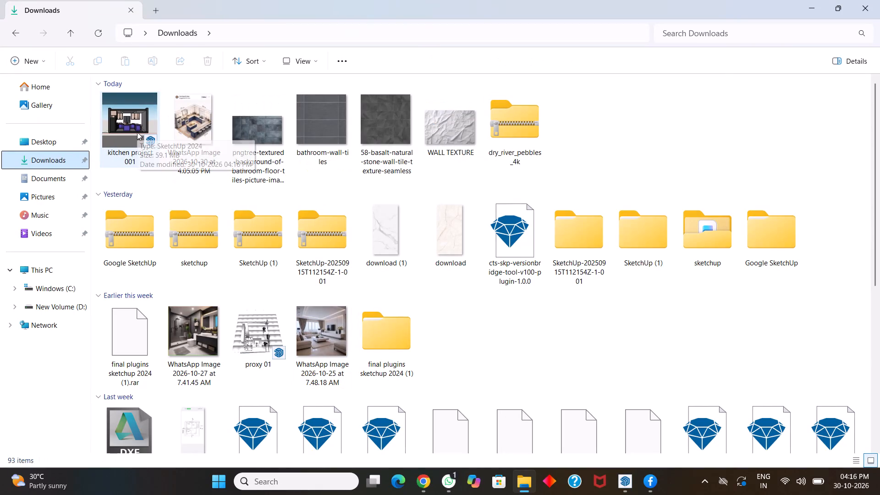
double_click(132, 128)
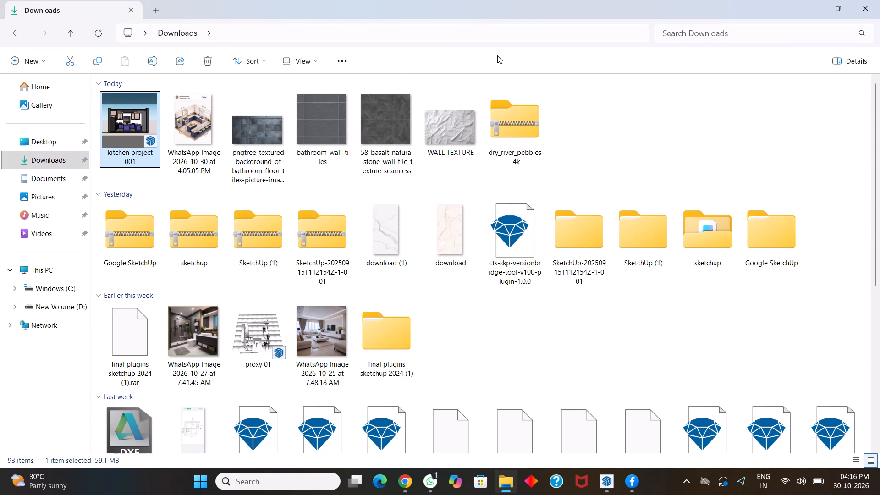
click(814, 10)
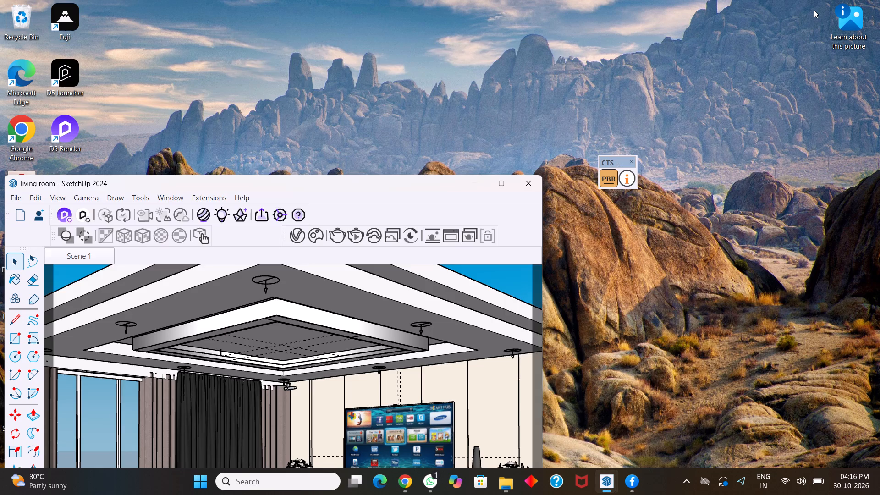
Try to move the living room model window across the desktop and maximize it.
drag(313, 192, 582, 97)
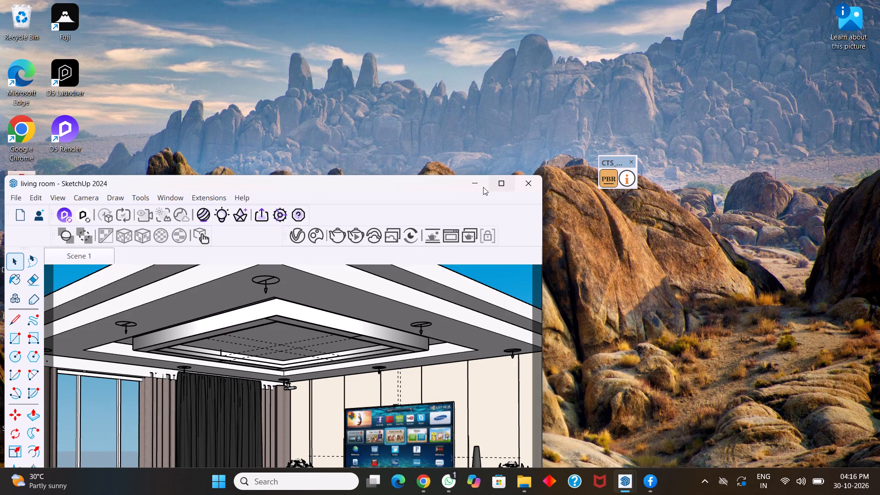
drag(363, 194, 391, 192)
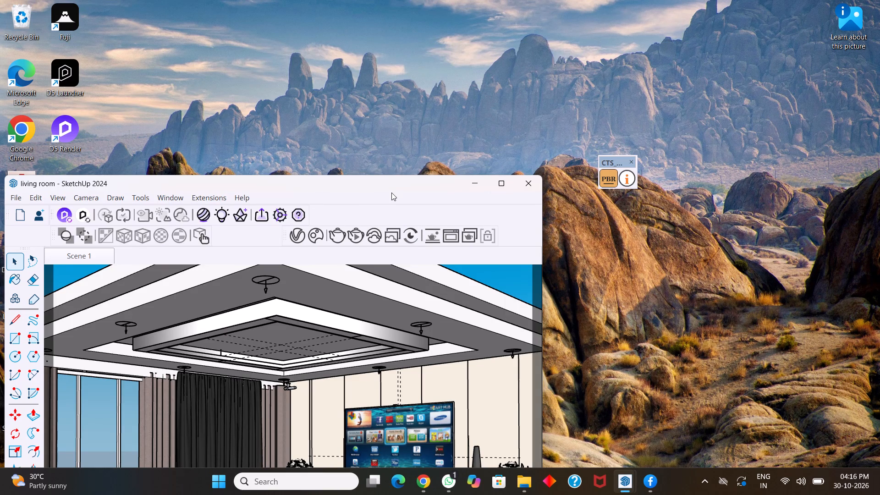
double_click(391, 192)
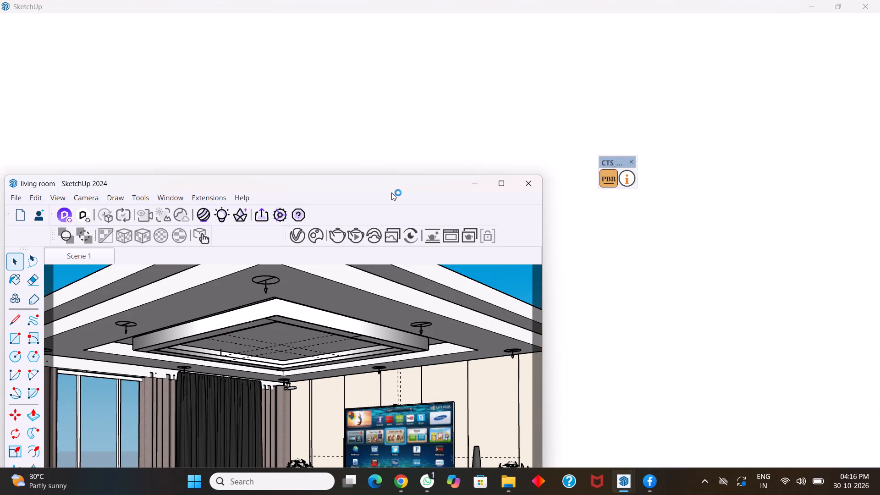
Open Task Manager while the kitchen model is loading.
right_click(678, 476)
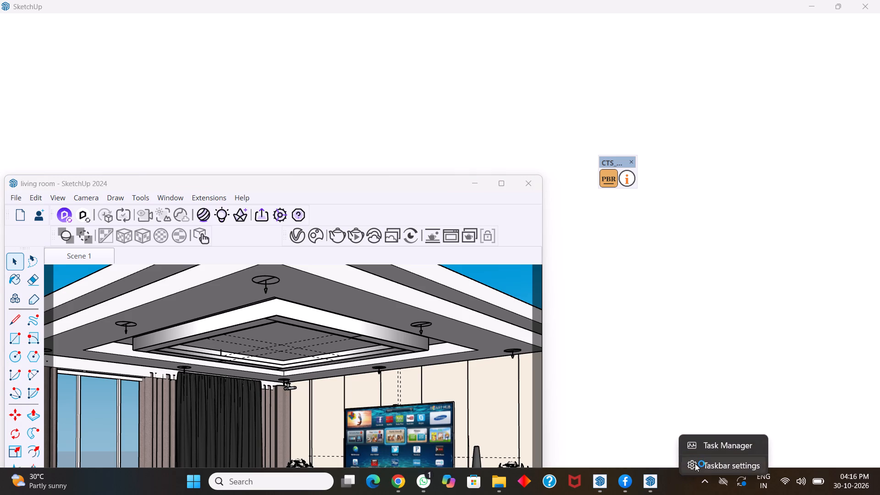
click(742, 449)
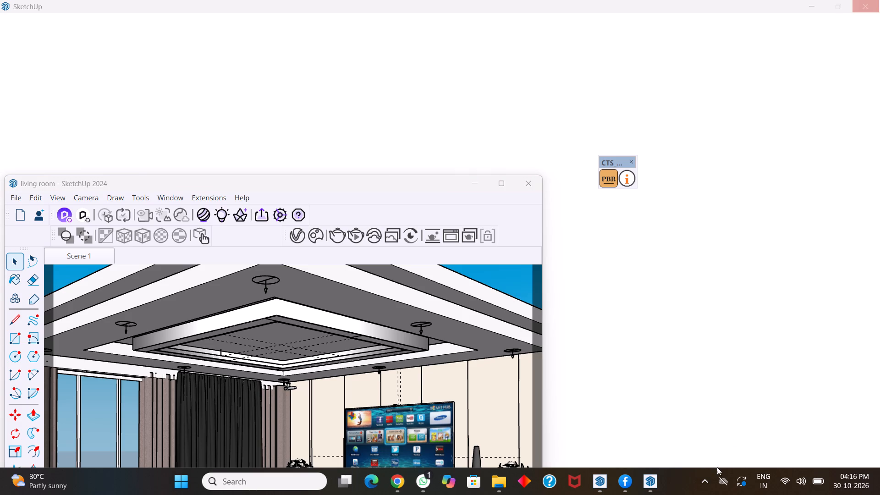
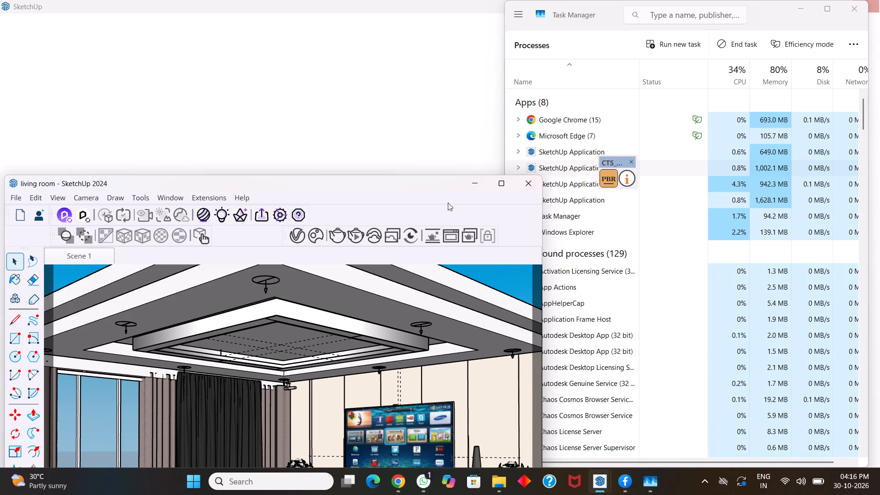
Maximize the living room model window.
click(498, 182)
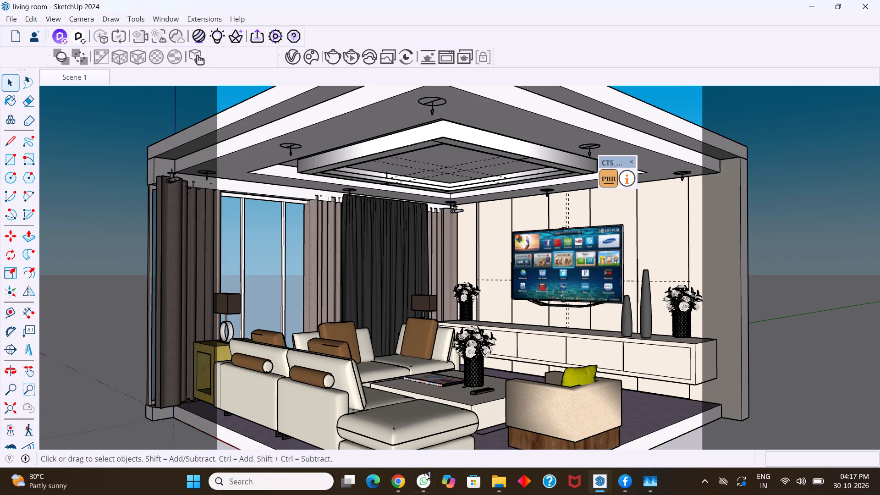
Raise the display brightness to maximum in the system quick settings.
click(809, 489)
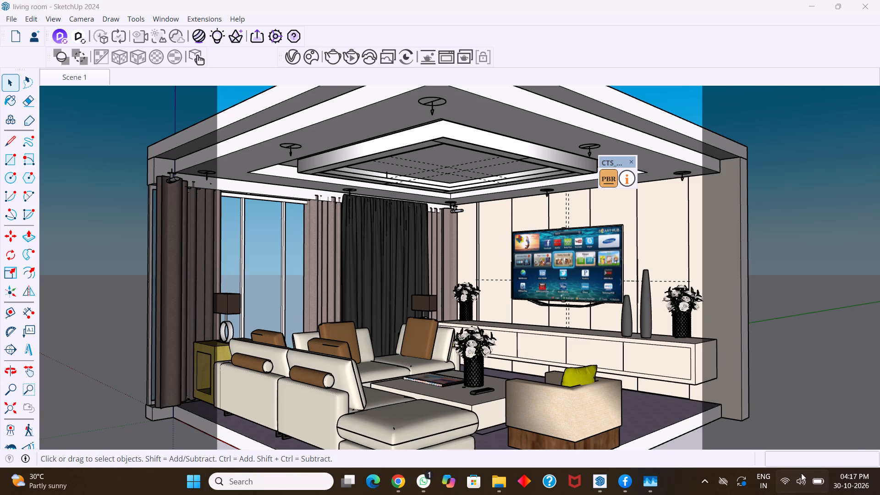
click(802, 488)
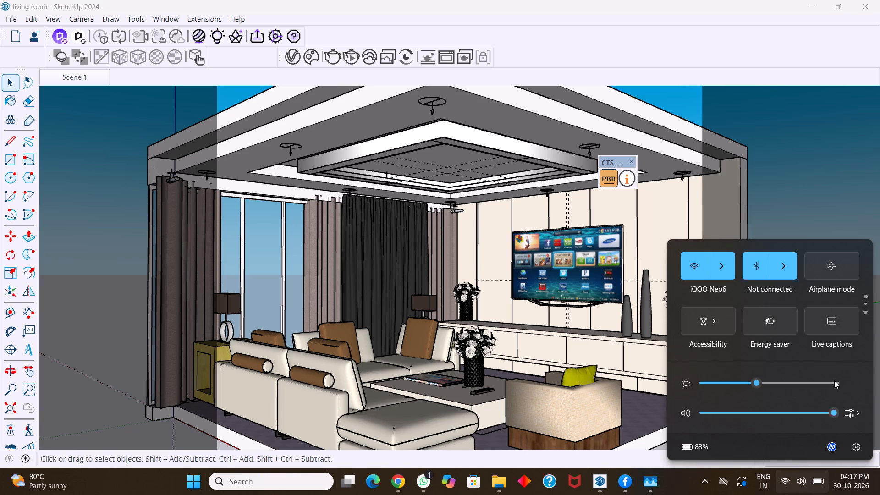
click(834, 380)
click(696, 494)
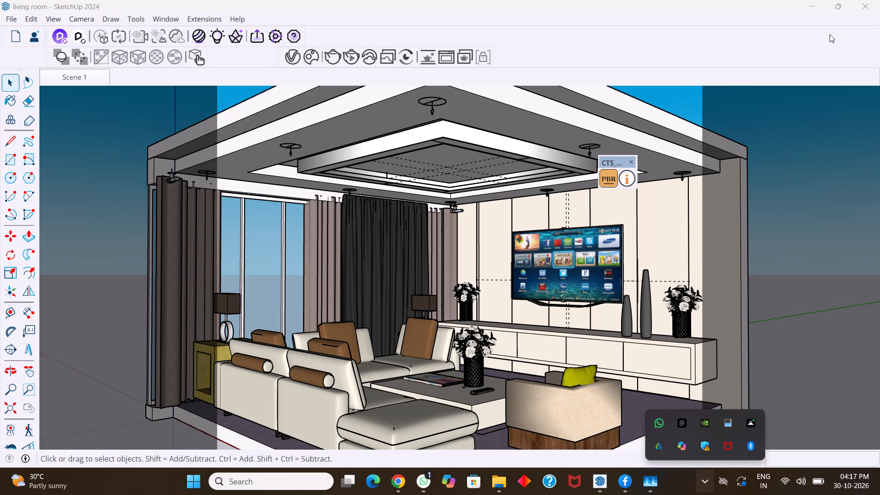
Restore the living room model window to its smaller size and clear the Task Manager and loading kitchen model windows from the desktop.
click(838, 6)
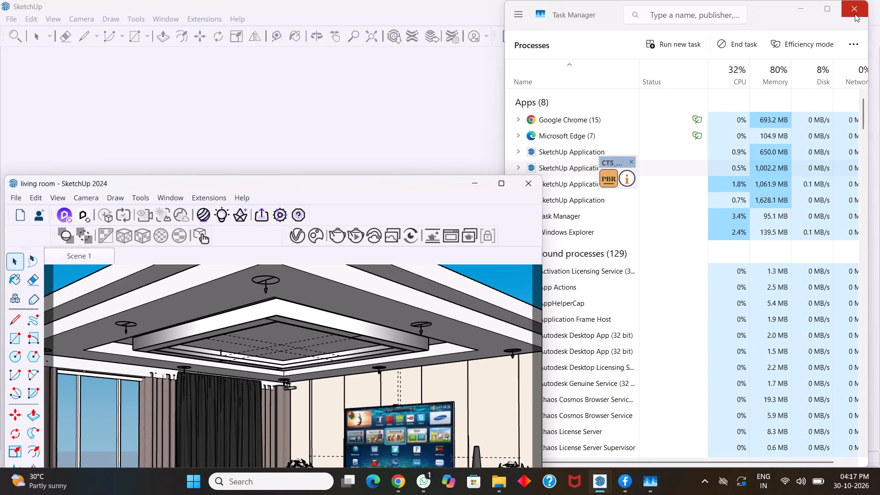
click(812, 5)
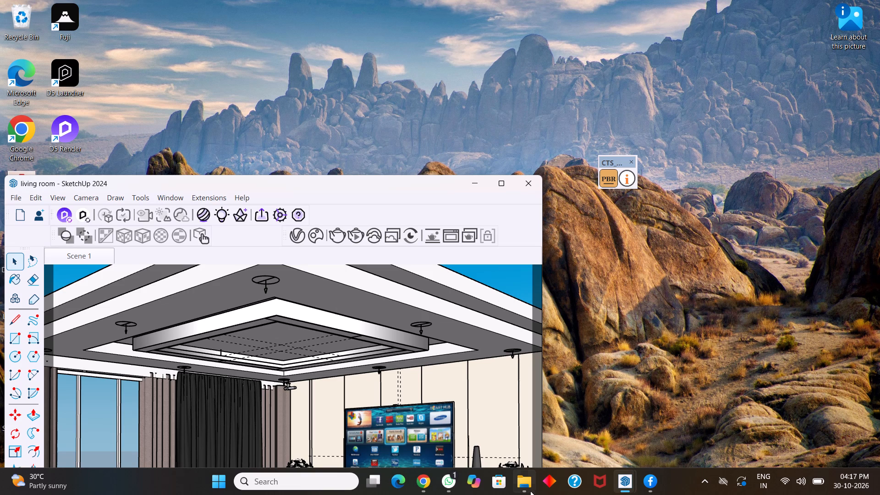
Open the living room reference photo dated 2026-10-25 from the Downloads folder and close the folder window.
click(529, 491)
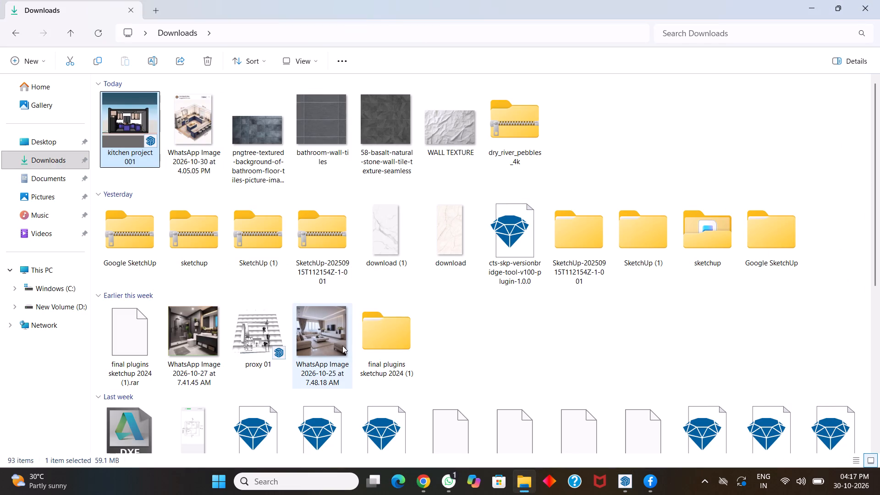
double_click(312, 335)
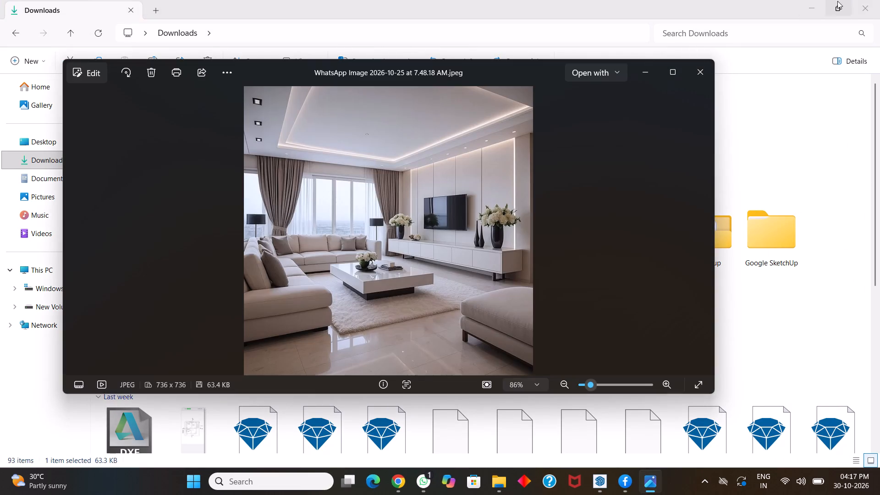
click(860, 13)
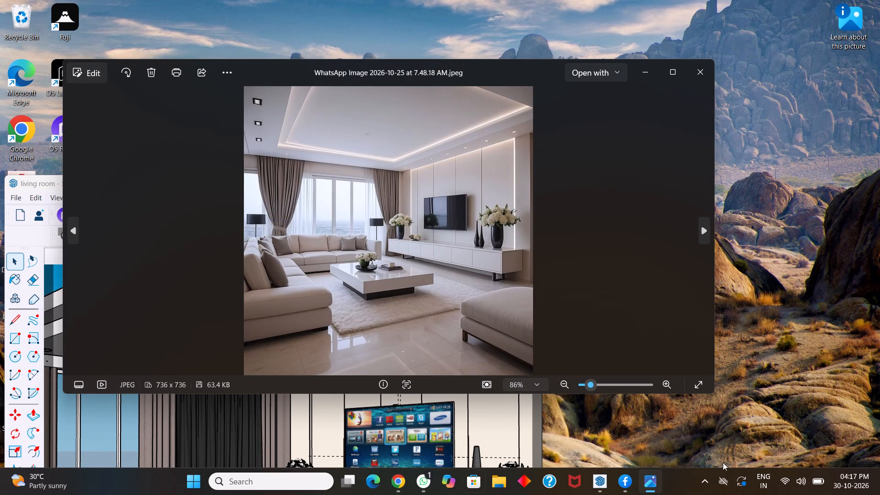
Arrange the living room model and its reference photo side by side, snapped to opposite halves of the screen.
click(65, 181)
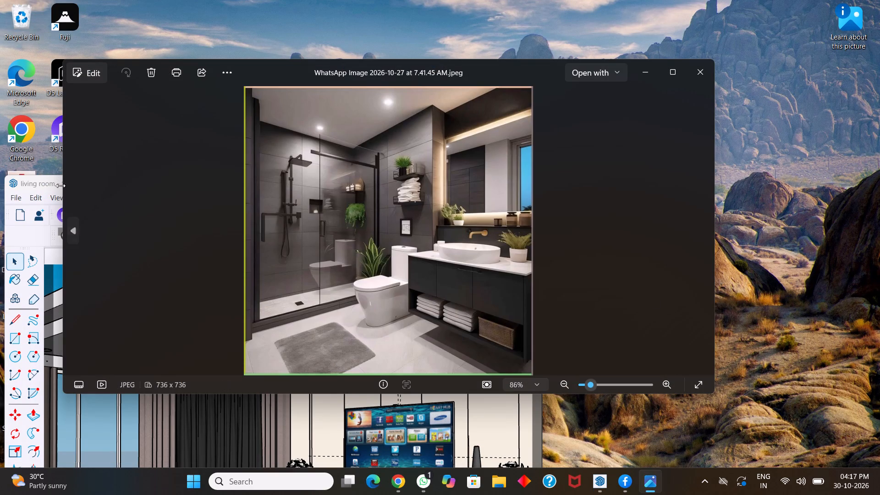
drag(62, 186, 351, 201)
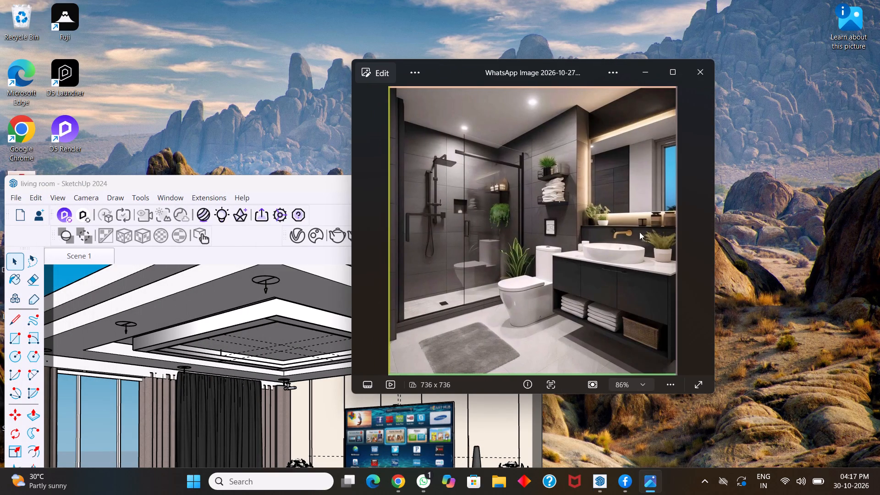
click(702, 231)
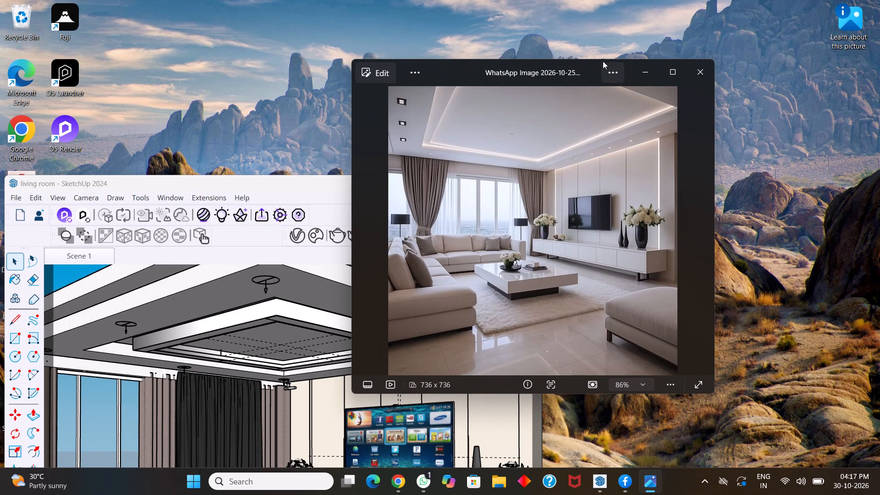
drag(584, 67, 774, 18)
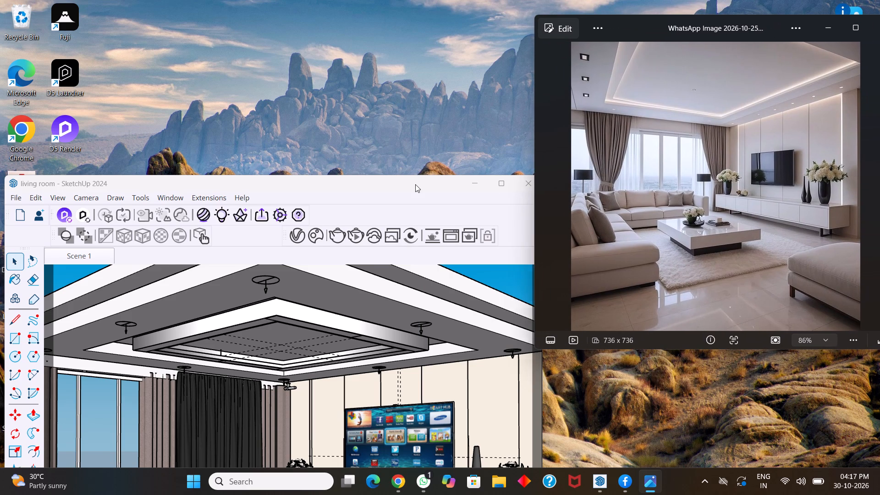
drag(415, 184, 390, 2)
click(837, 3)
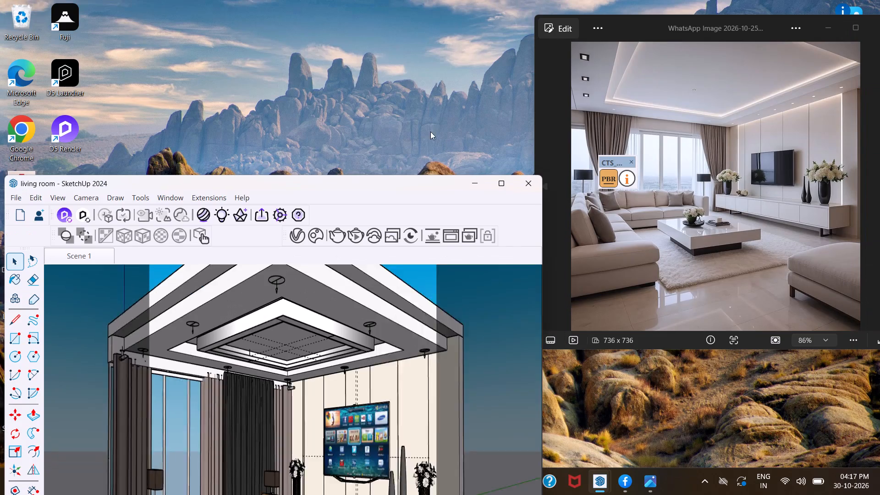
drag(403, 189, 351, 17)
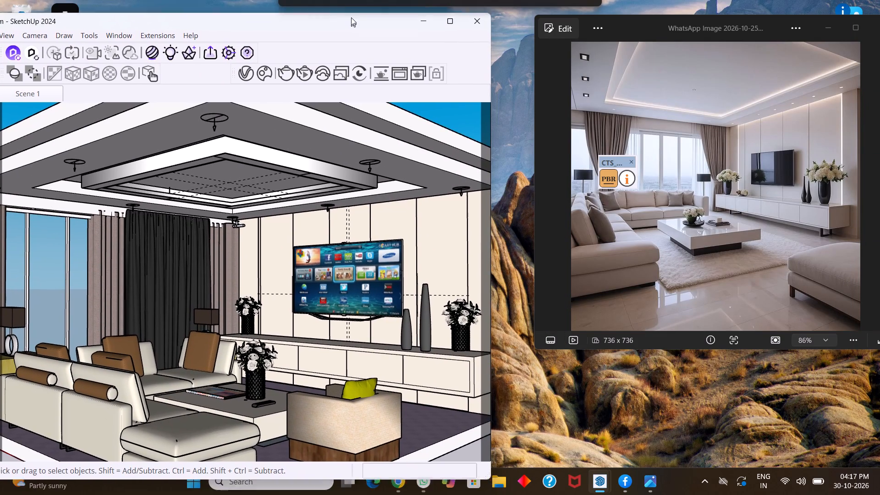
drag(351, 17, 351, 14)
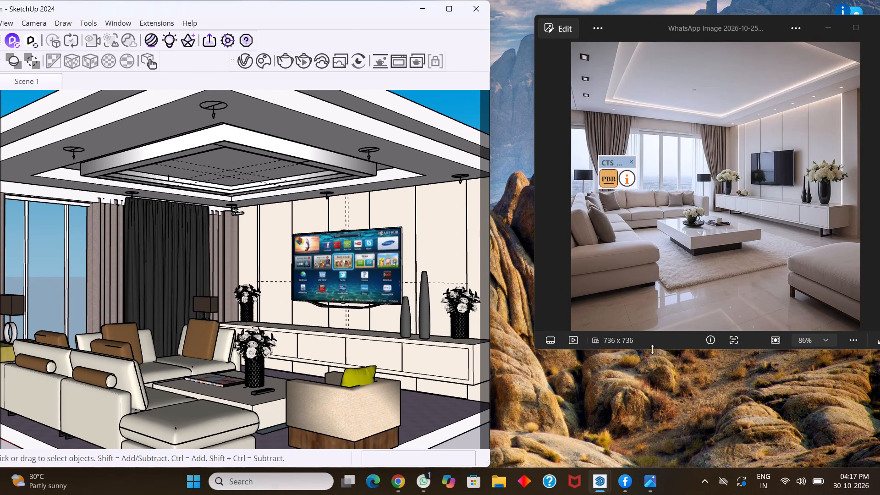
drag(652, 349, 652, 402)
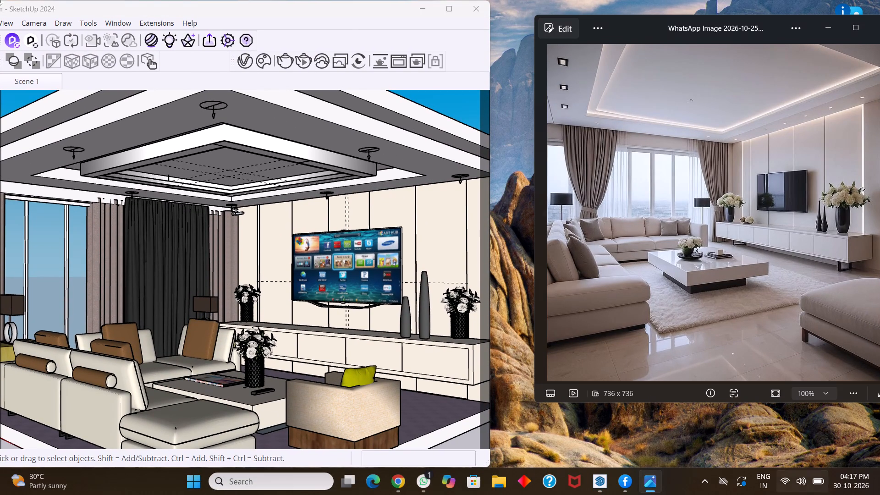
drag(198, 10, 0, 110)
click(533, 78)
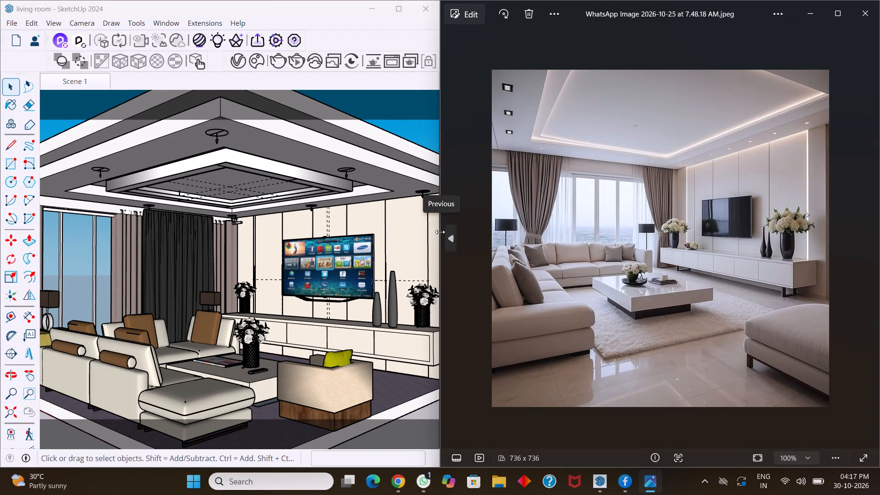
Widen the living room model's share of the split view to about 60% of the screen width.
click(440, 232)
drag(440, 232, 481, 235)
drag(439, 259, 452, 259)
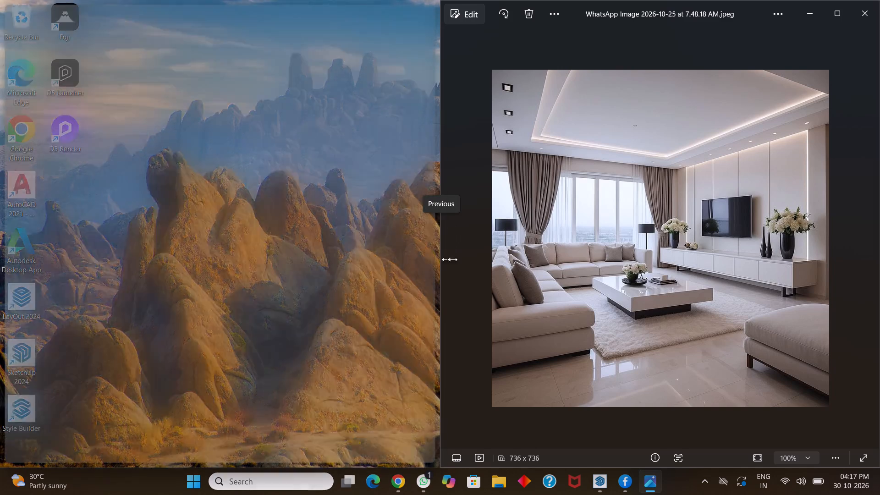
drag(452, 259, 518, 260)
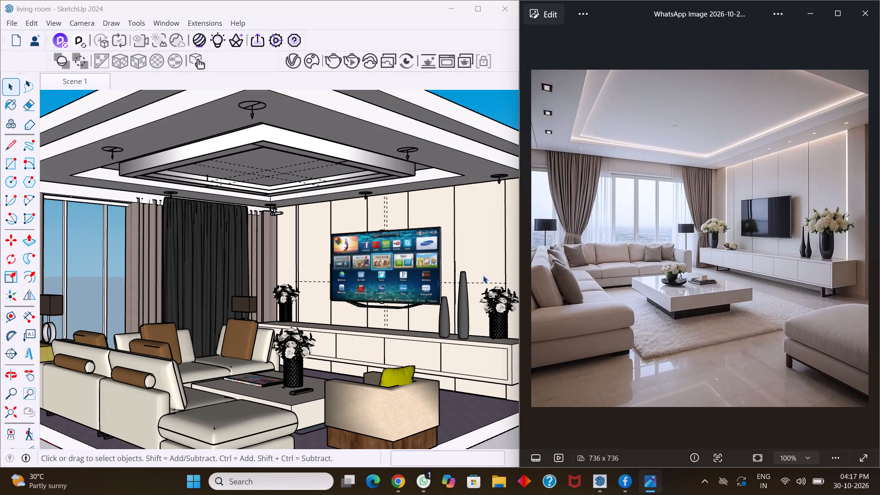
Enlarge the reference photo to 110% and examine the whole living room model against it.
scroll(647, 240, up, 1)
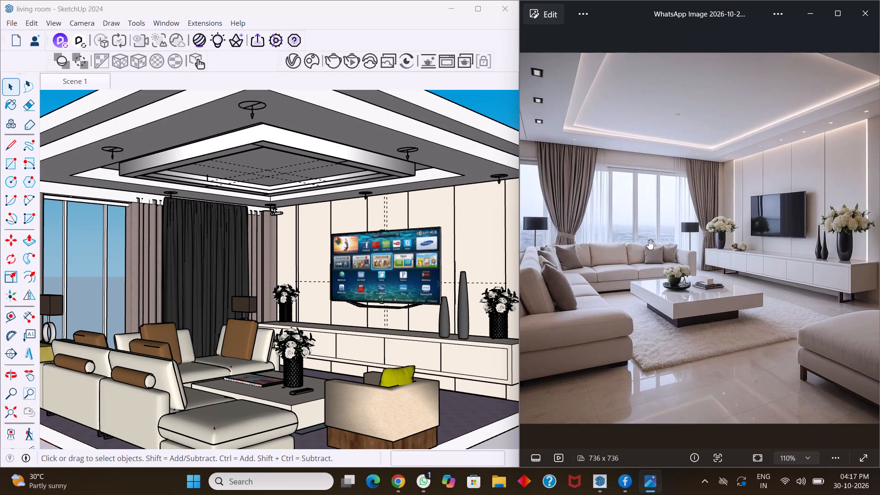
middle_click(656, 253)
right_click(656, 253)
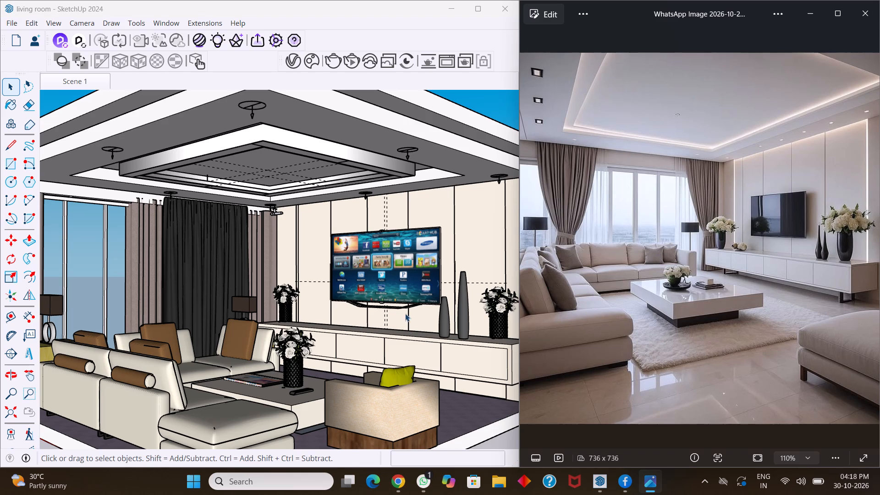
scroll(364, 291, down, 2)
middle_drag(363, 290, 384, 308)
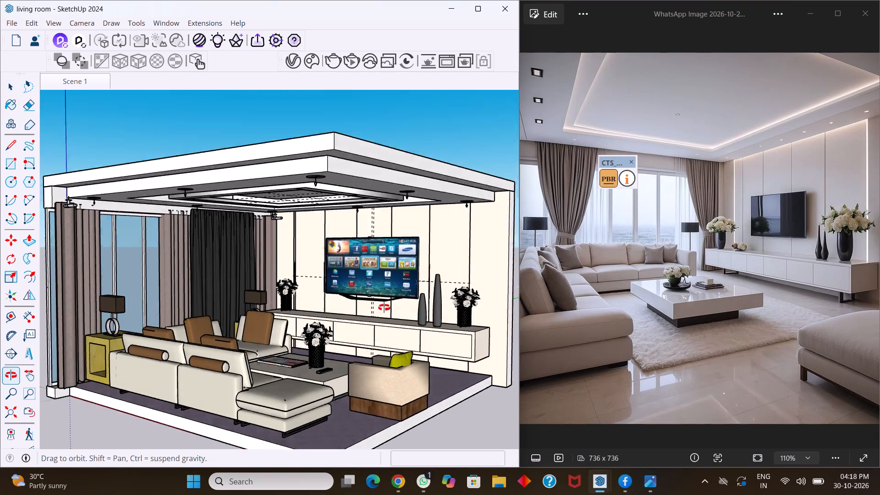
middle_drag(384, 308, 380, 310)
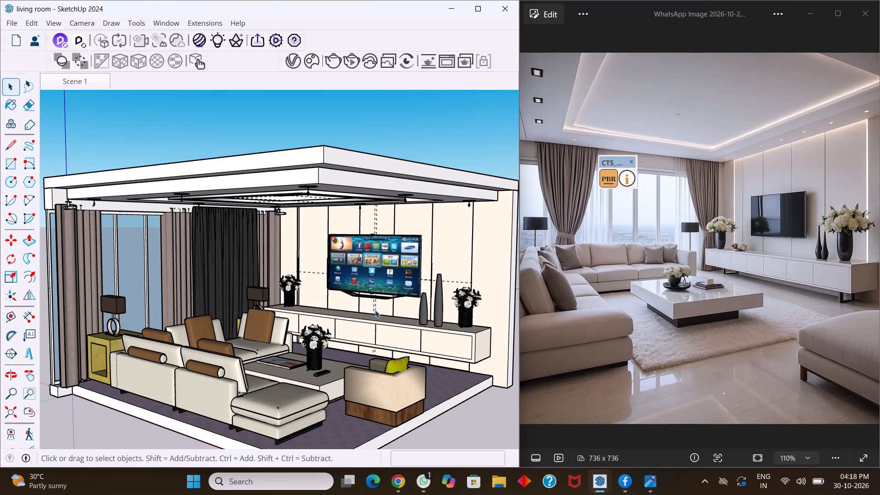
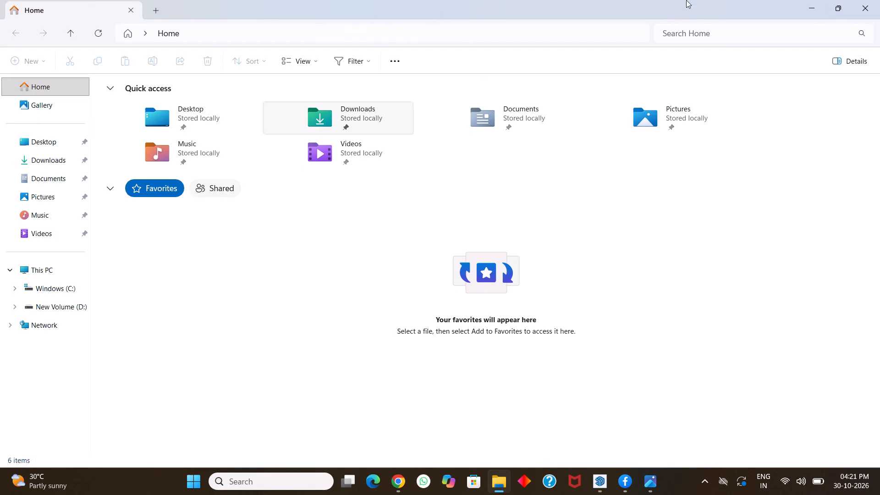
Extract the KITCHEN PROJECT PP zip archive into its own folder in Downloads.
click(64, 166)
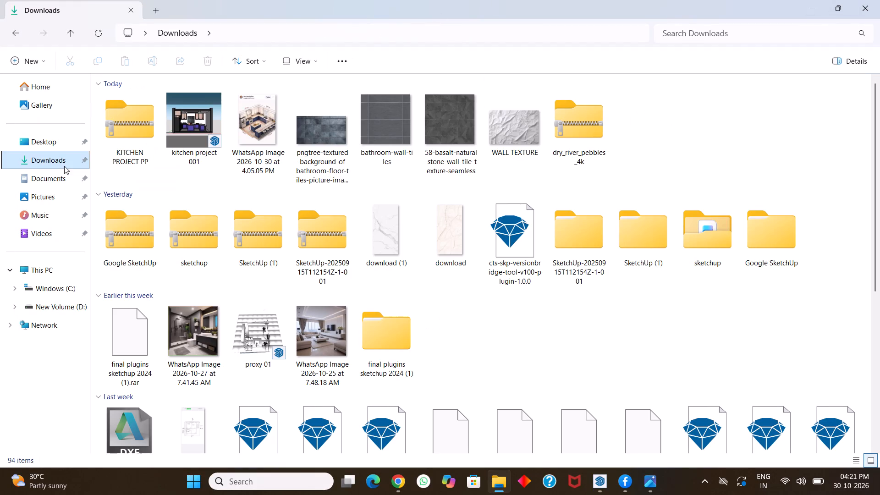
click(126, 140)
right_click(126, 140)
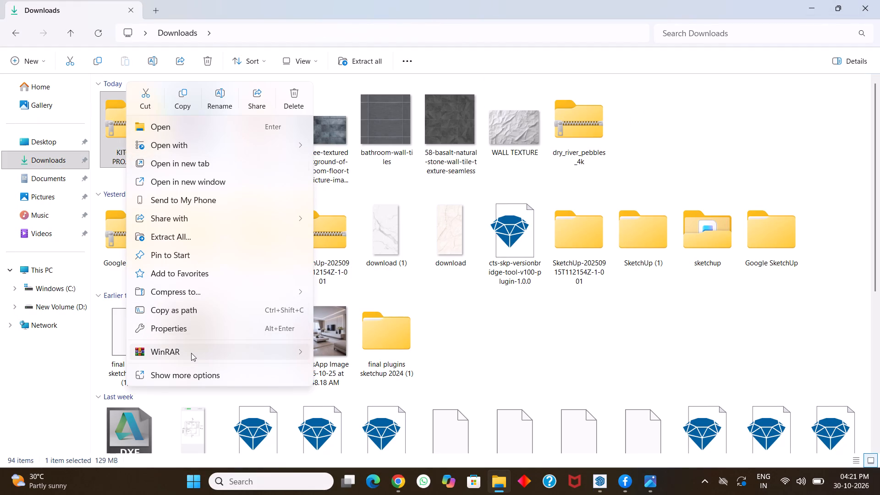
click(383, 396)
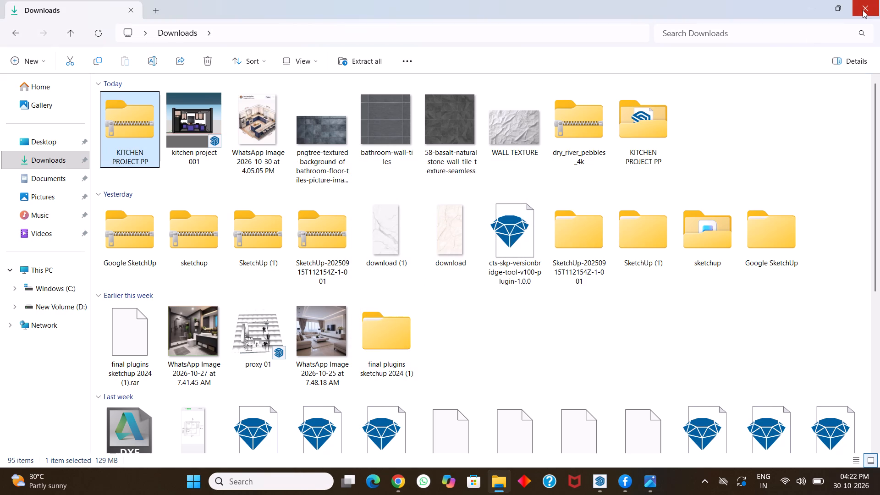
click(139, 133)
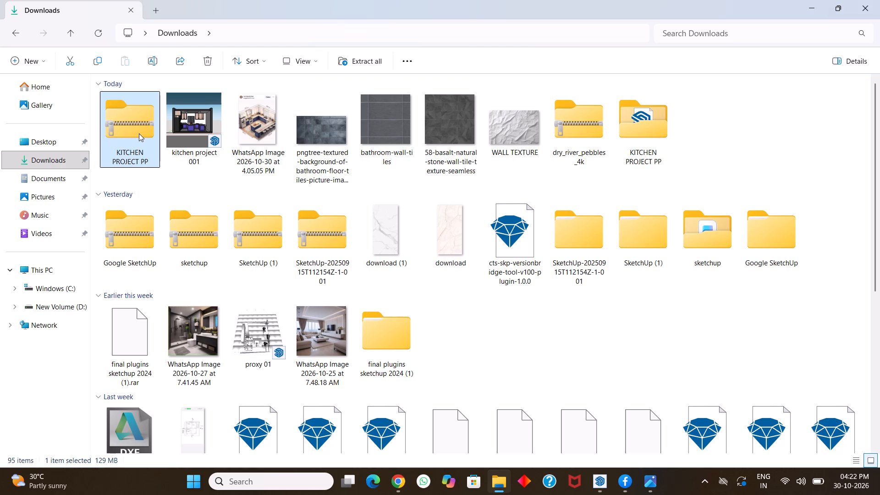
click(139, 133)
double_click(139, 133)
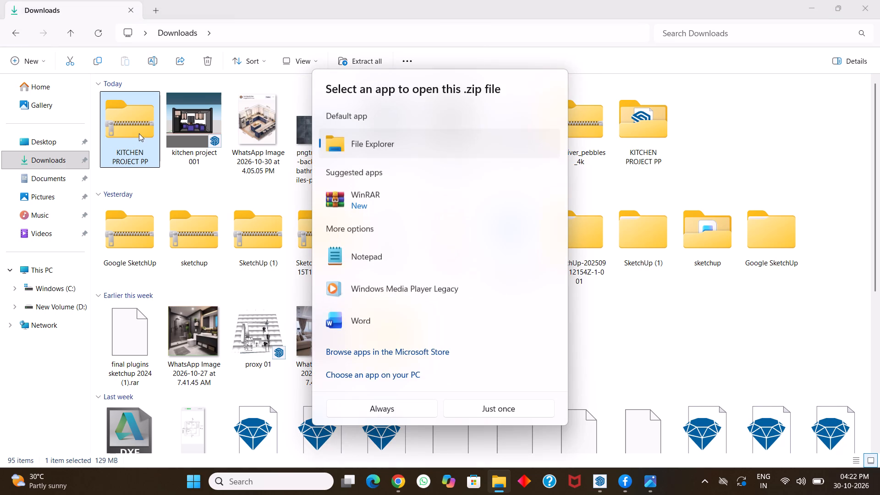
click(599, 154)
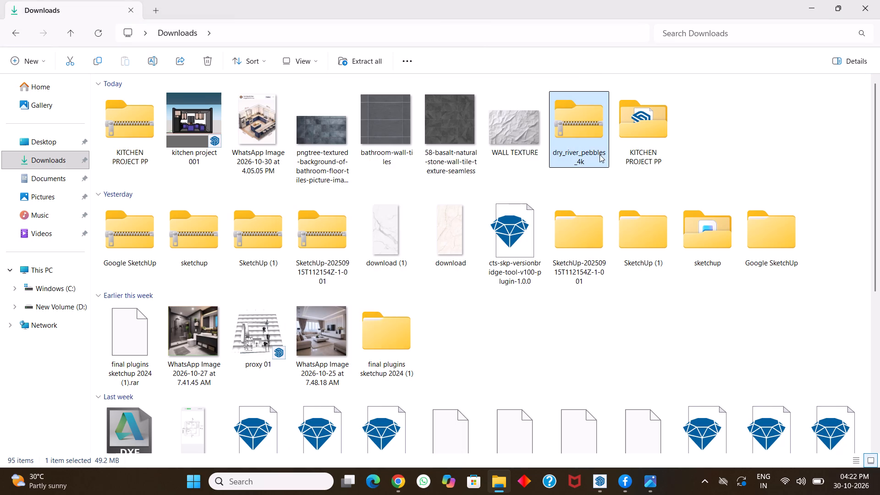
Return to the living room model in SketchUp and examine its ceiling, TV wall and seating against the reference photo.
click(809, 10)
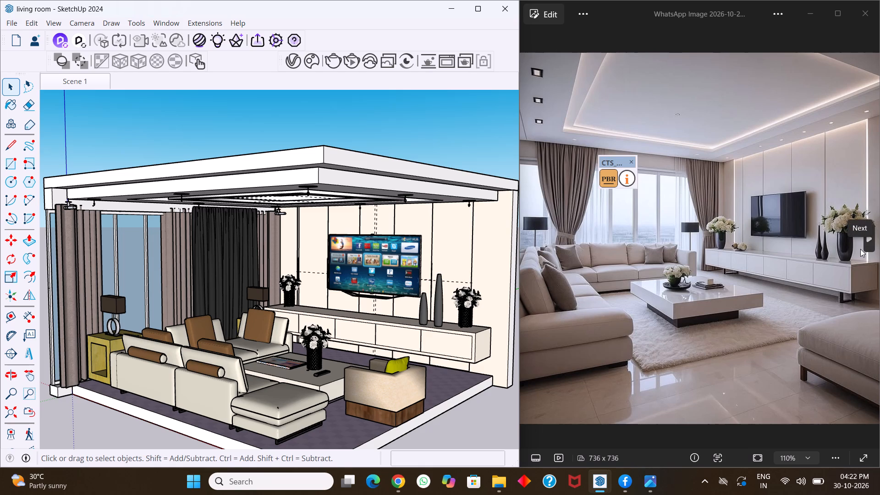
scroll(426, 230, down, 3)
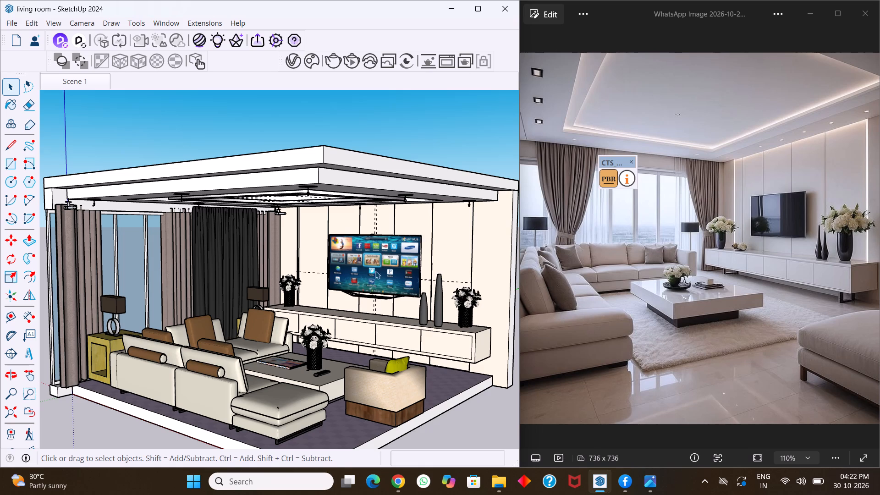
scroll(368, 277, down, 5)
middle_drag(349, 300, 354, 318)
scroll(335, 323, up, 6)
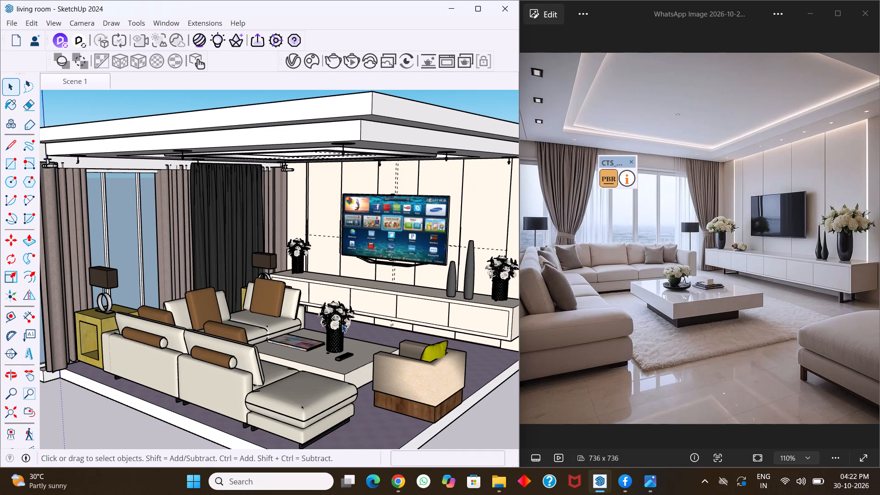
scroll(342, 324, down, 3)
middle_drag(342, 324, 419, 312)
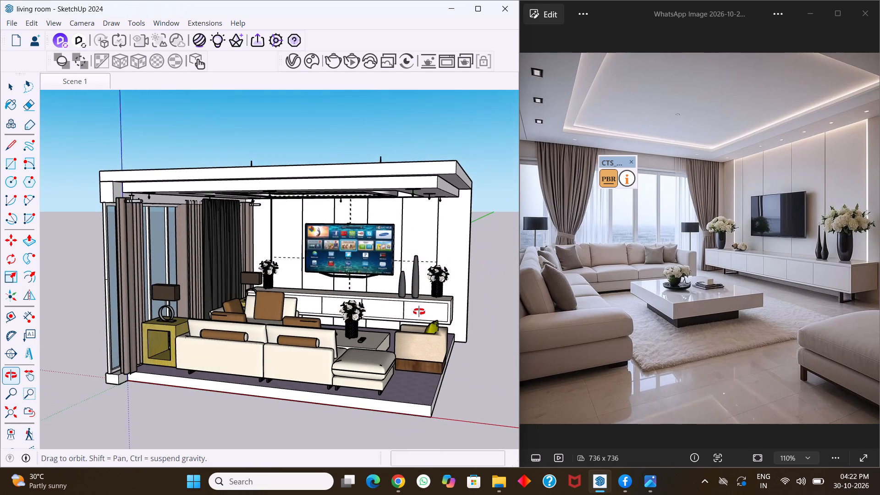
middle_drag(419, 312, 382, 319)
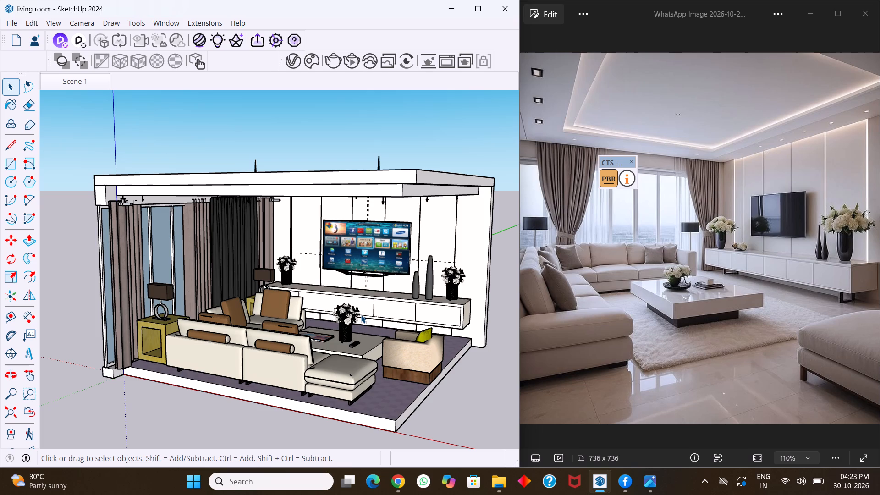
scroll(361, 315, up, 2)
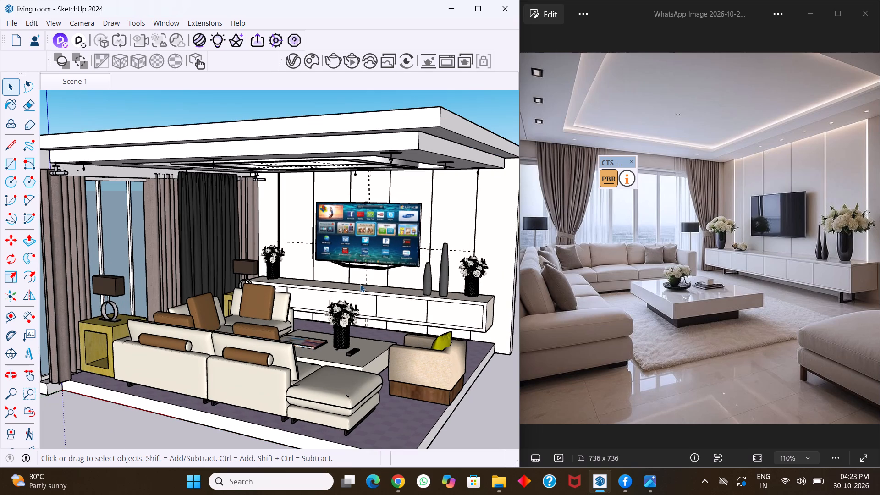
scroll(360, 284, down, 4)
middle_click(360, 284)
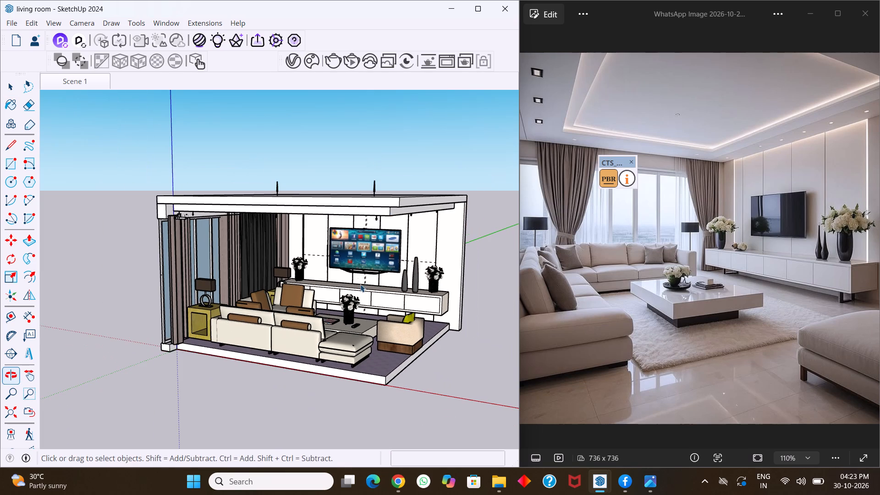
scroll(360, 284, up, 4)
middle_drag(346, 253, 345, 225)
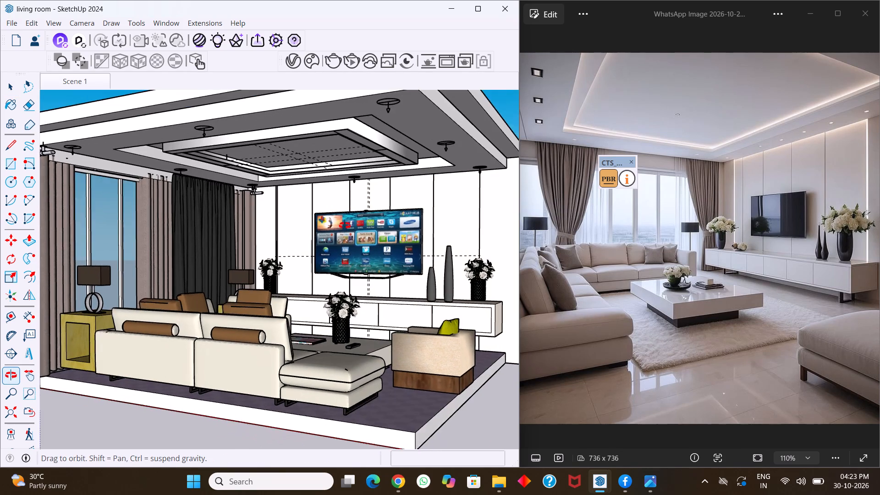
middle_drag(345, 225, 338, 238)
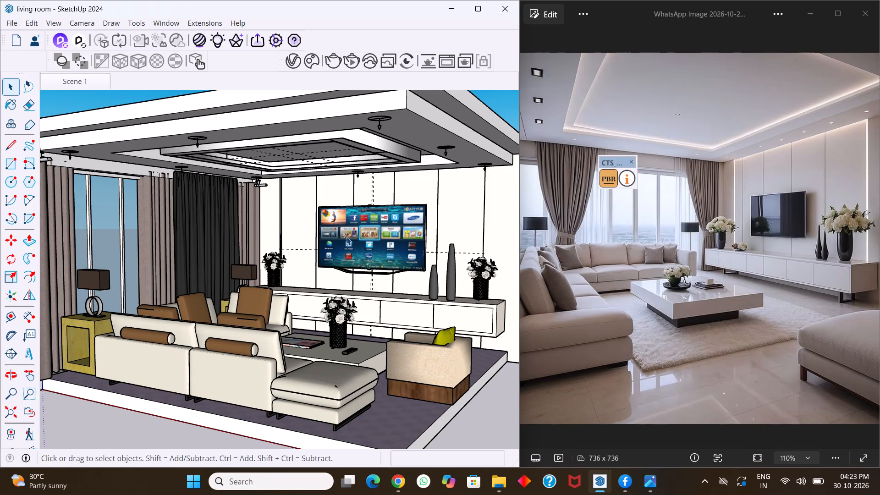
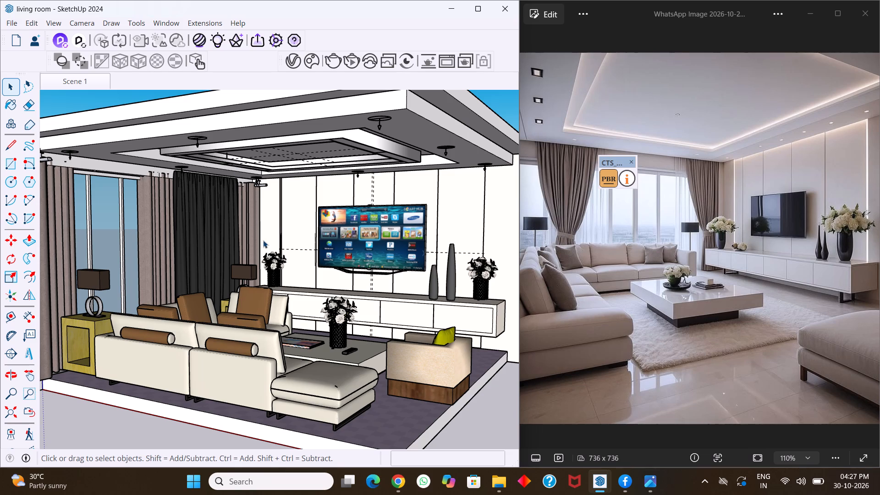
Examine the TV wall, recessed ceiling and curtains from behind the sofa against the reference photo.
scroll(289, 259, down, 1)
scroll(294, 262, up, 1)
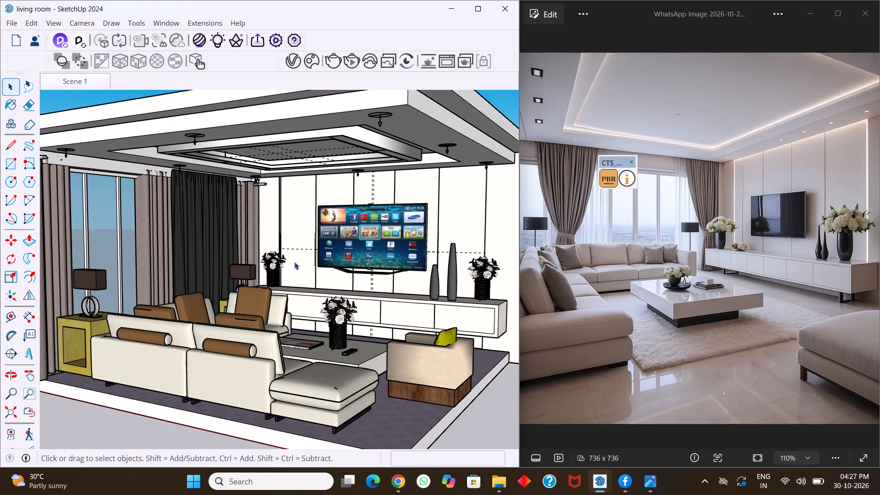
scroll(299, 252, up, 1)
middle_drag(314, 253, 348, 235)
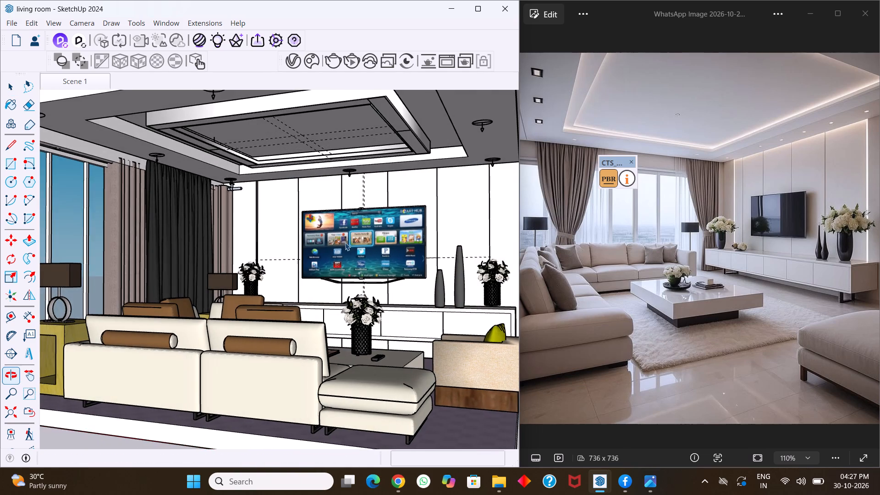
scroll(343, 249, down, 1)
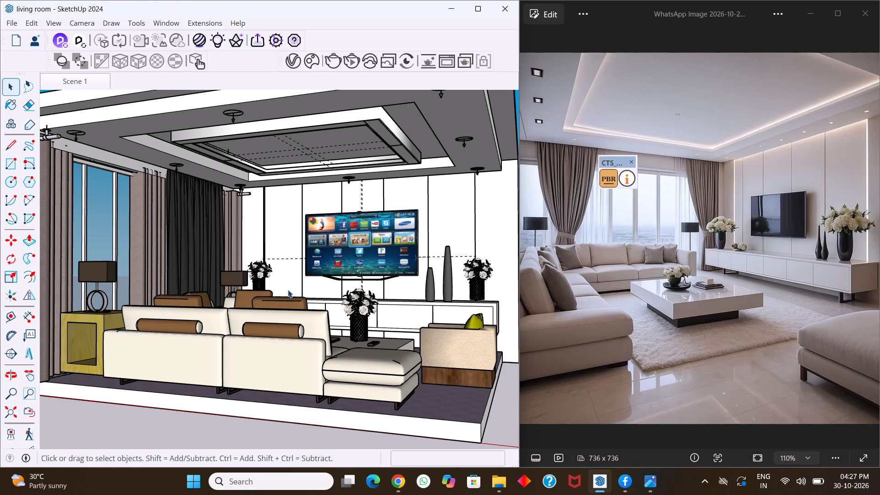
scroll(315, 276, up, 2)
middle_drag(289, 296, 291, 296)
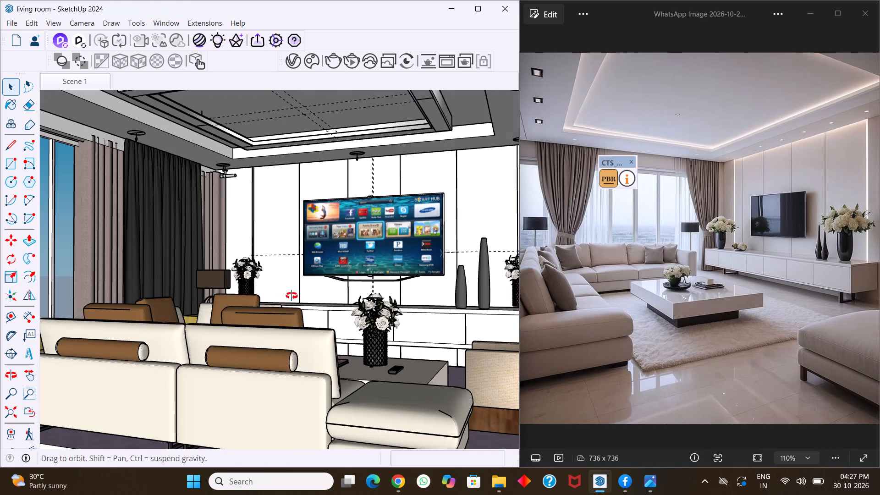
middle_drag(291, 296, 302, 276)
middle_drag(306, 288, 290, 315)
scroll(304, 289, down, 1)
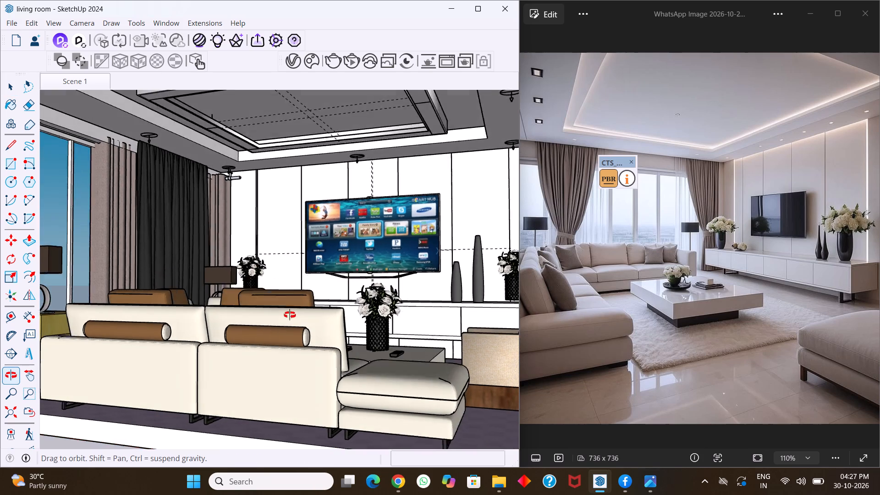
middle_drag(290, 315, 258, 312)
middle_drag(281, 319, 283, 318)
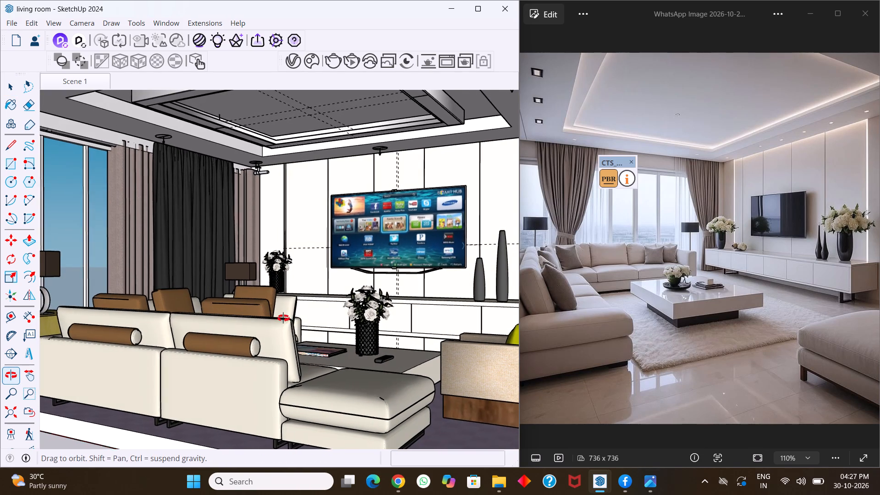
middle_drag(283, 318, 302, 315)
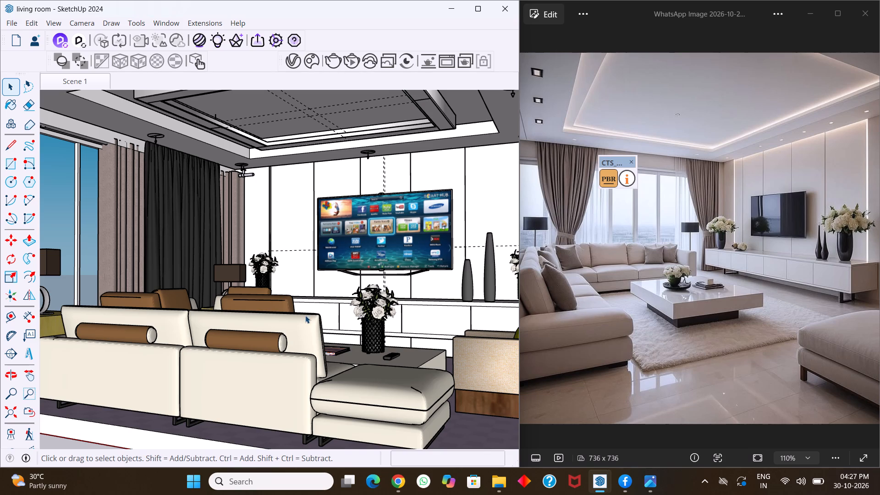
middle_drag(303, 313, 294, 328)
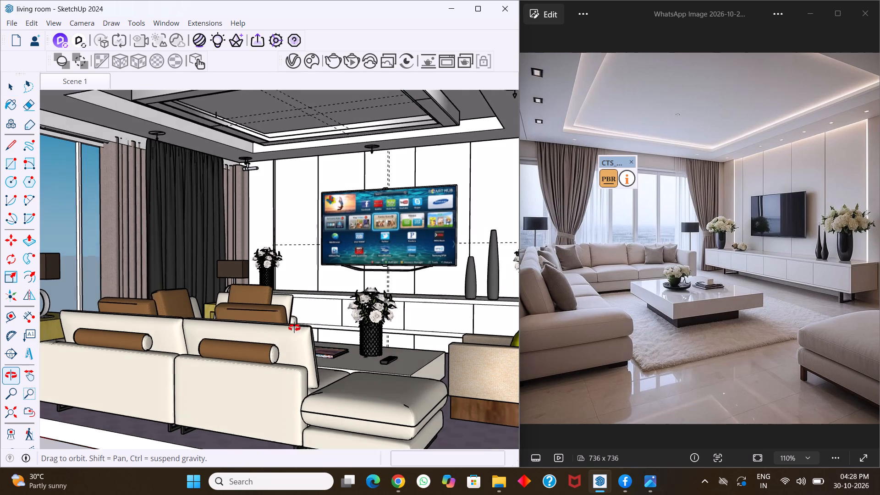
middle_drag(294, 328, 282, 338)
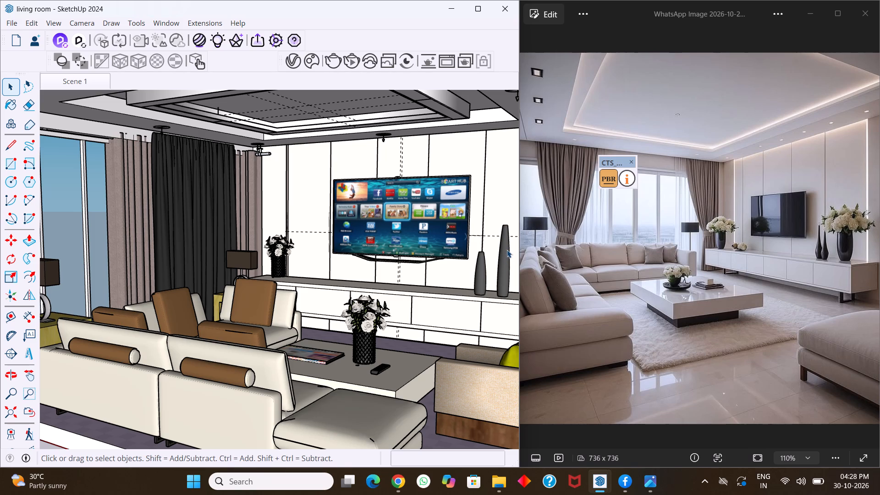
middle_drag(414, 303, 417, 302)
middle_drag(417, 302, 427, 284)
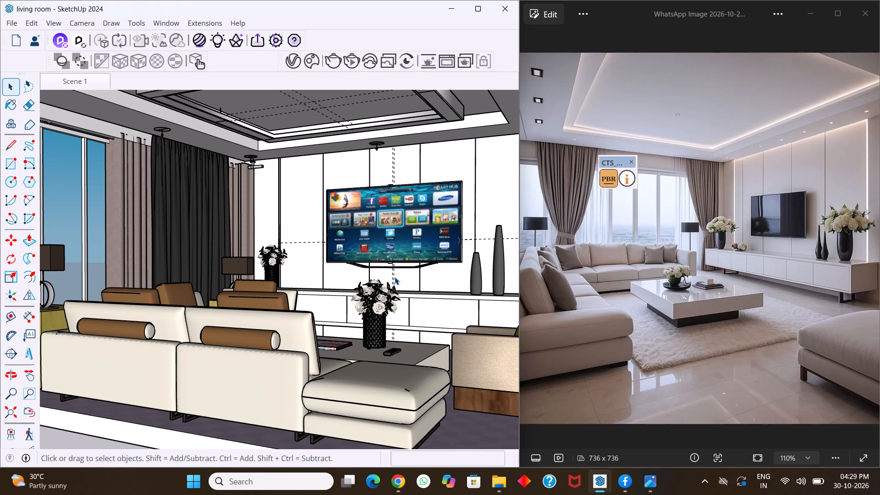
middle_drag(367, 306, 347, 313)
middle_drag(347, 313, 335, 315)
middle_drag(355, 335, 335, 339)
scroll(373, 324, down, 1)
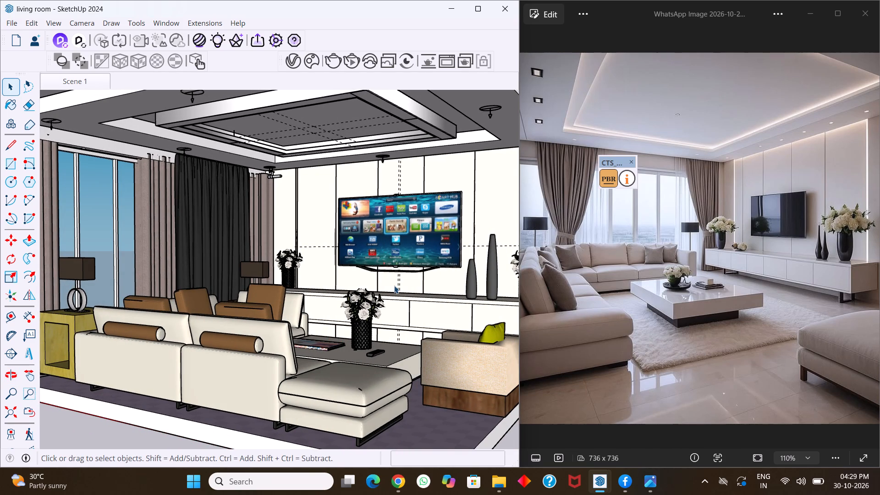
Examine the seating layout, coffee table, armchair and TV console from raised viewpoints against the reference photo.
middle_drag(386, 247, 338, 293)
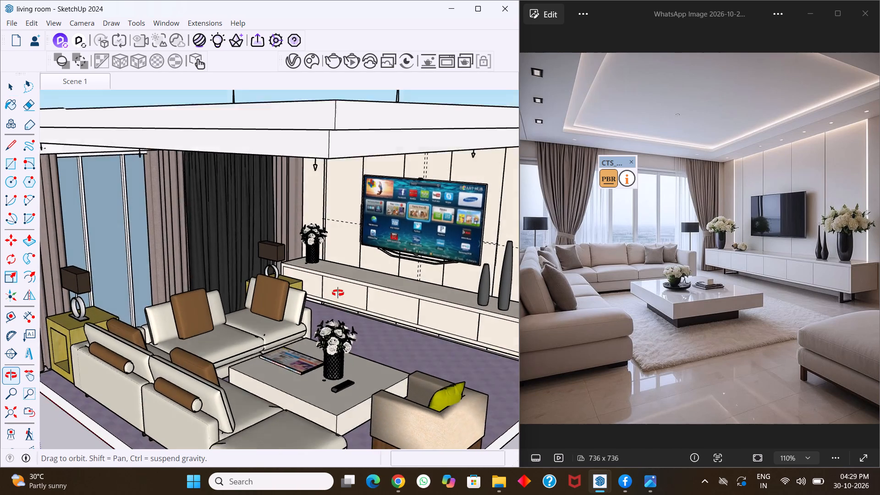
middle_drag(338, 293, 326, 286)
middle_click(338, 321)
middle_drag(333, 322, 319, 289)
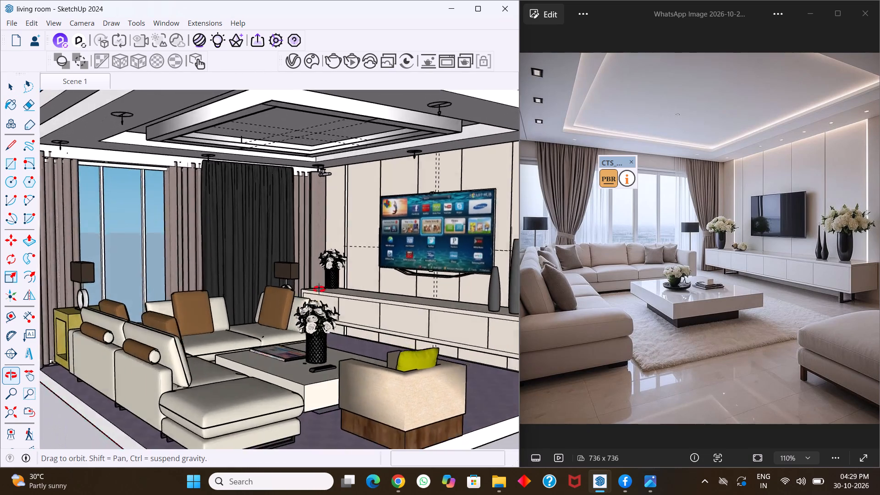
middle_drag(319, 289, 399, 306)
scroll(399, 306, down, 1)
middle_drag(374, 326, 427, 327)
middle_drag(403, 352, 406, 361)
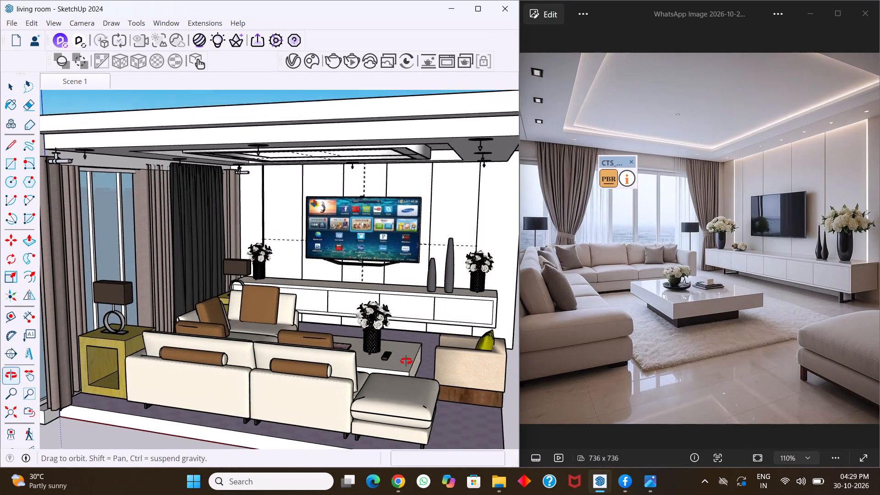
middle_drag(406, 361, 374, 403)
middle_drag(361, 390, 343, 370)
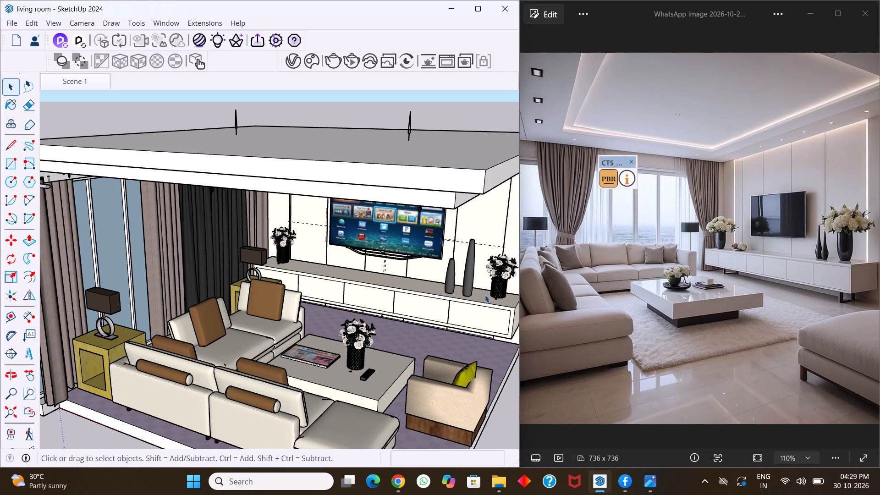
middle_drag(398, 262, 395, 239)
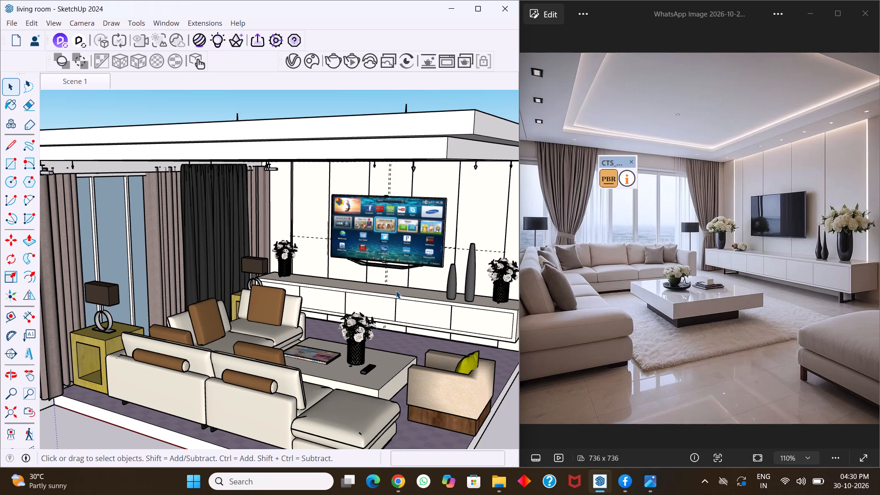
middle_drag(395, 291, 395, 264)
scroll(401, 291, down, 1)
middle_drag(397, 293, 401, 332)
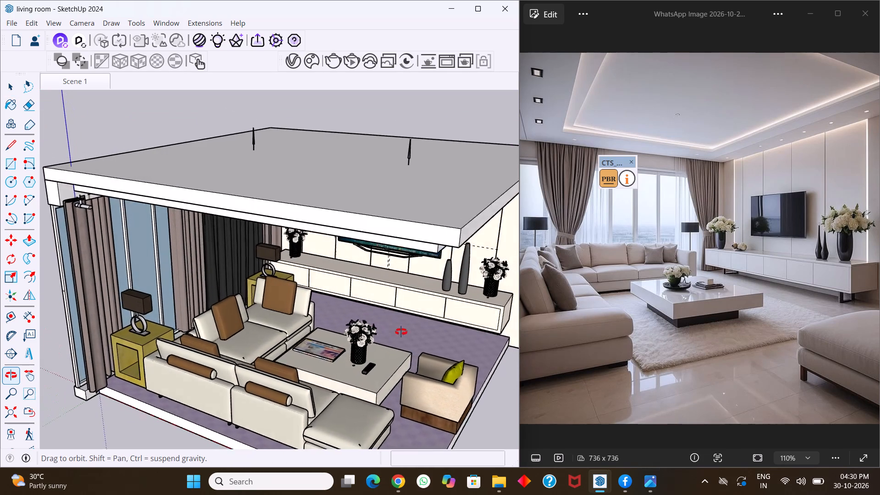
middle_drag(401, 332, 413, 332)
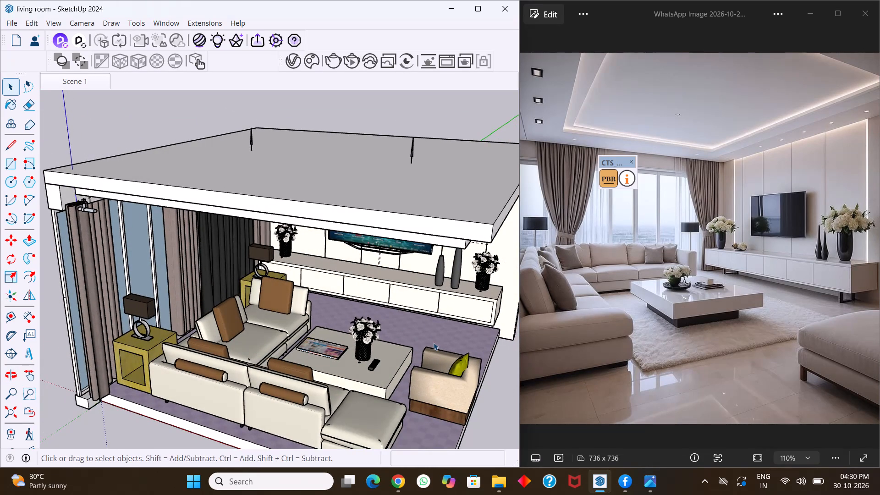
Examine the whole living room from outside its open sides, comparing the overall layout and window wall with the reference photo.
middle_drag(434, 342, 431, 328)
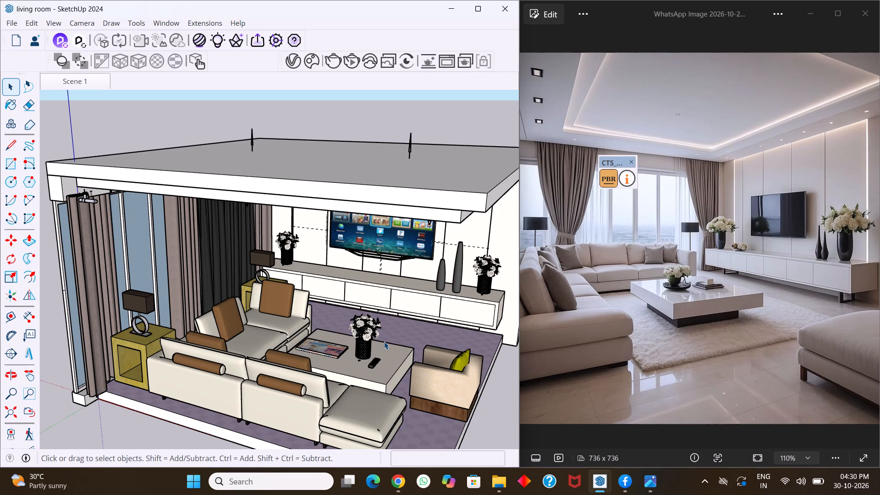
middle_drag(374, 334, 407, 314)
middle_drag(369, 335, 388, 334)
middle_drag(388, 334, 391, 360)
scroll(402, 353, down, 1)
middle_drag(389, 360, 362, 302)
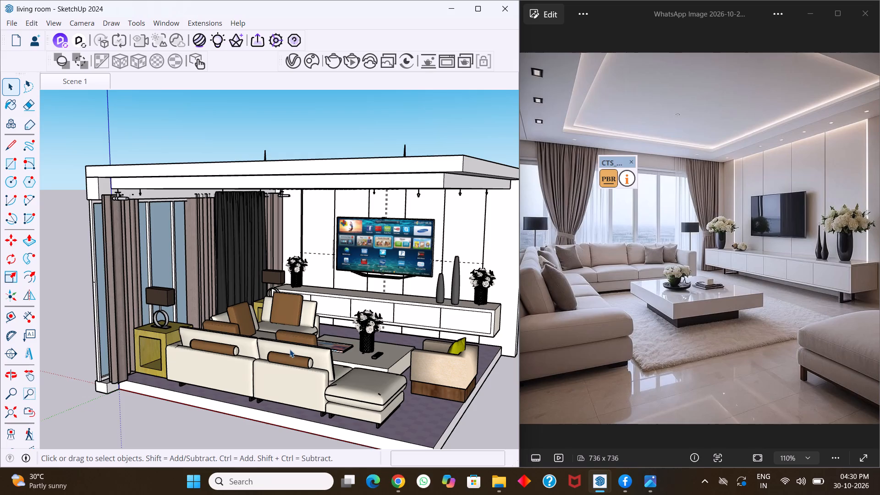
middle_drag(291, 349, 340, 356)
middle_drag(356, 350, 328, 350)
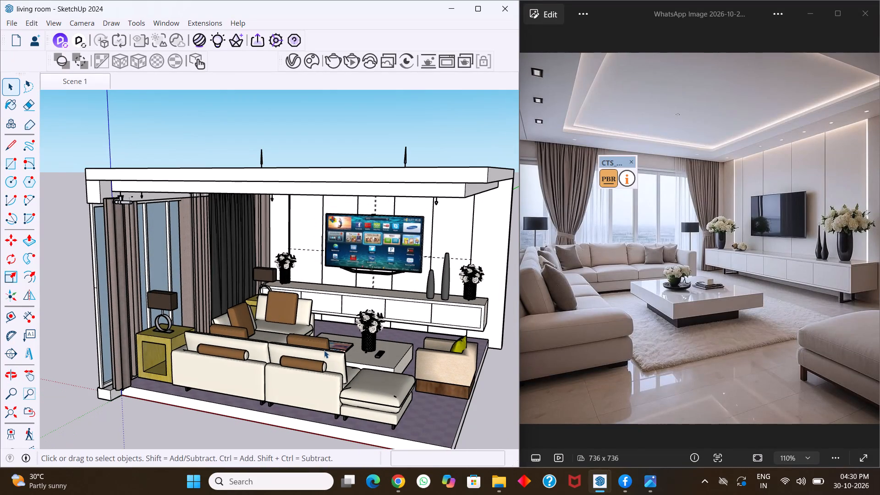
middle_drag(388, 333, 357, 353)
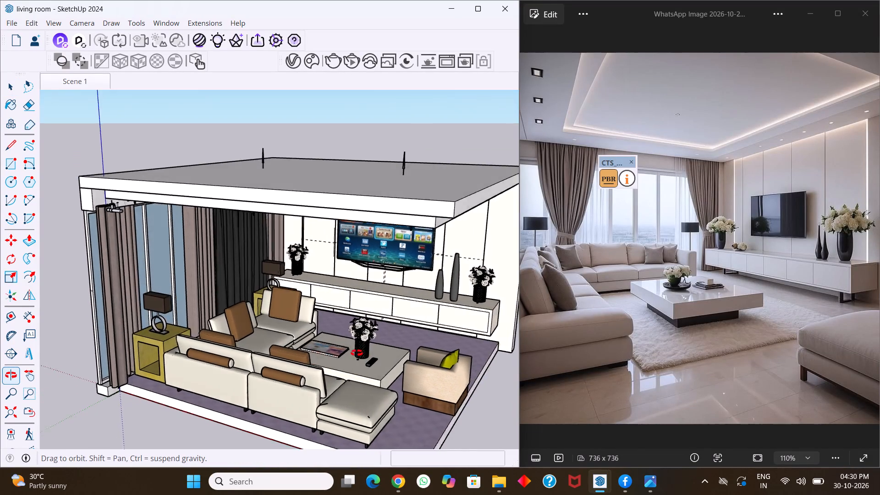
middle_drag(357, 353, 314, 332)
middle_drag(333, 343, 260, 340)
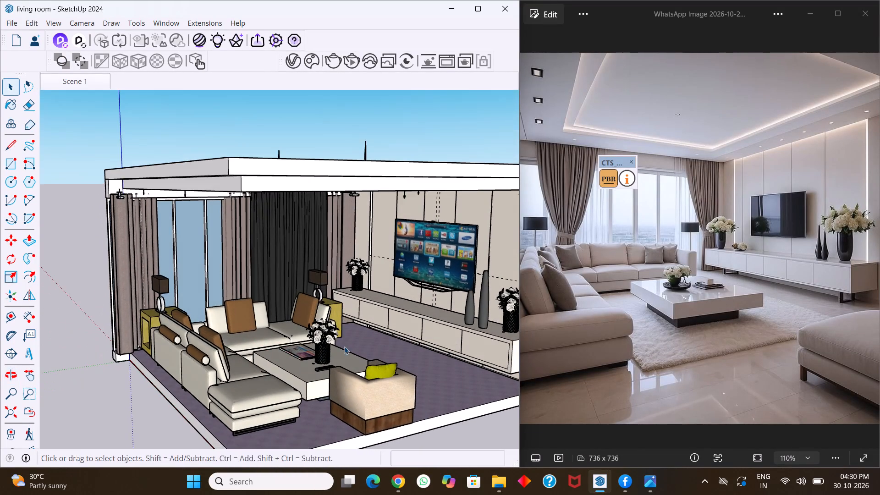
middle_drag(344, 347, 278, 349)
middle_drag(333, 347, 277, 342)
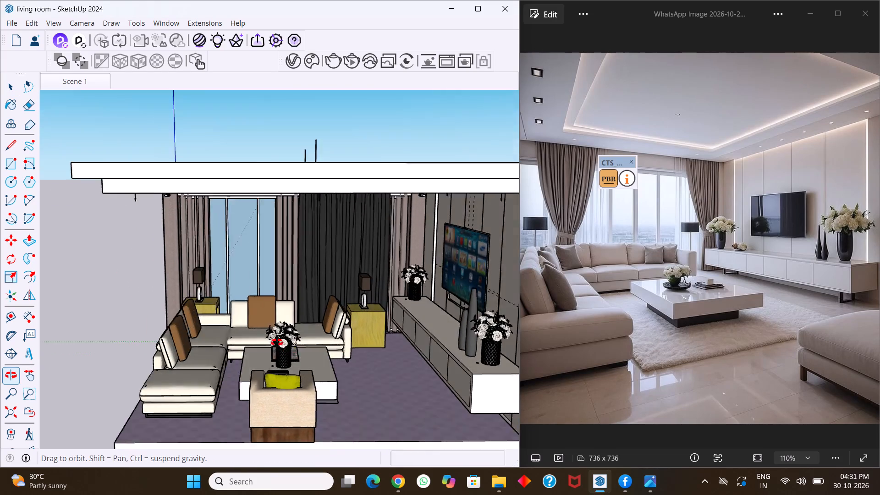
middle_drag(277, 342, 411, 326)
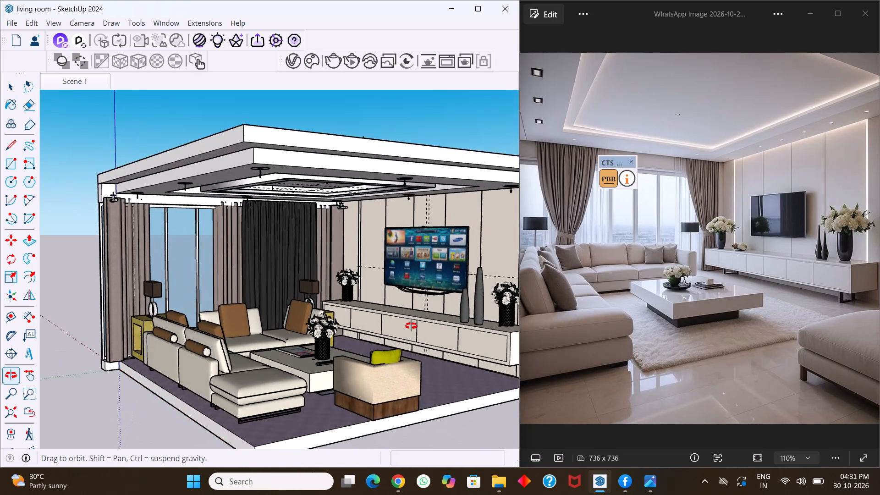
middle_drag(411, 326, 451, 343)
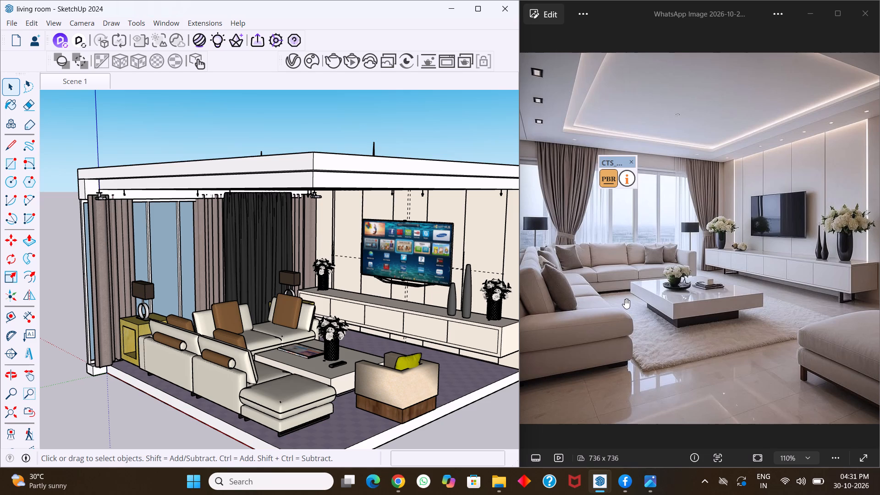
key(0)
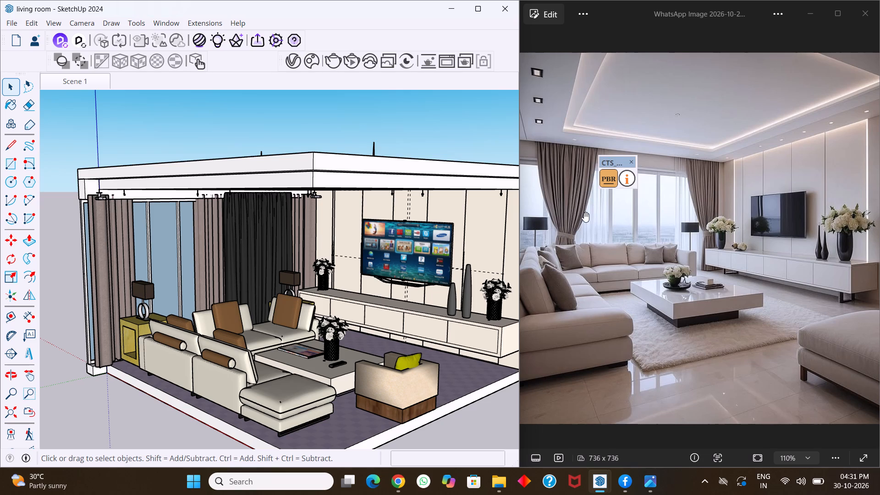
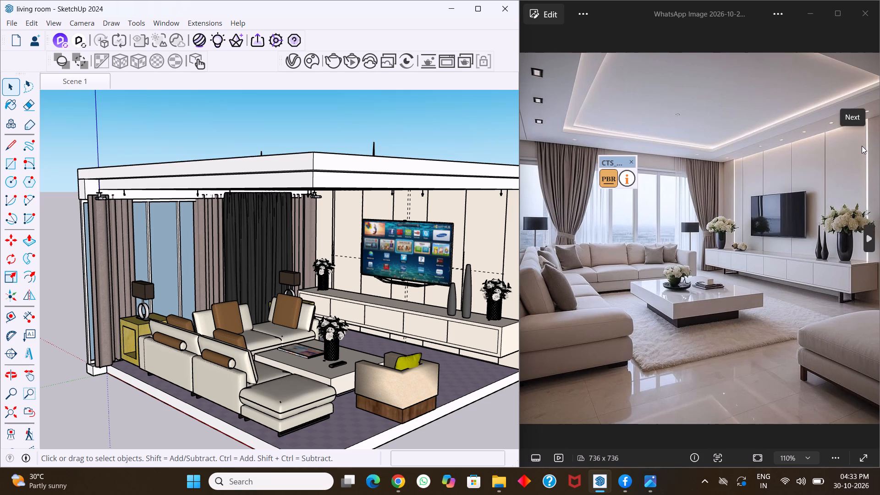
Examine the recessed ceiling and TV wall from low and frontal viewpoints against the reference photo.
scroll(874, 146, down, 1)
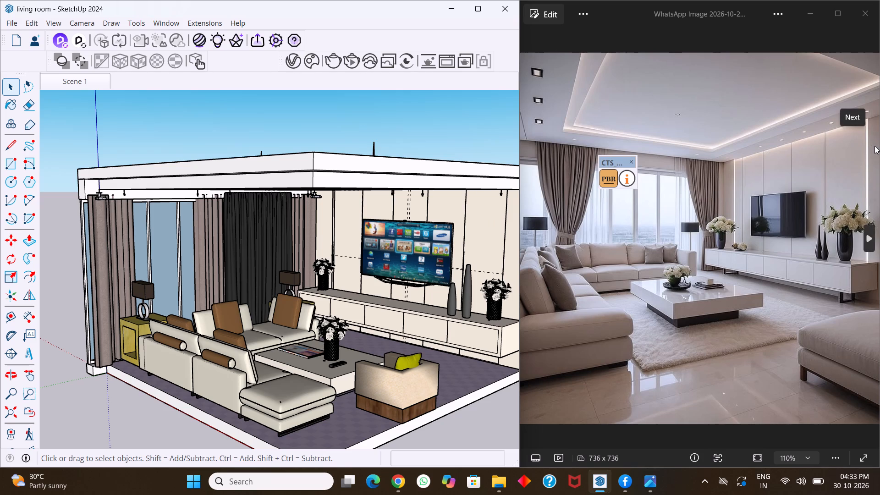
middle_click(873, 147)
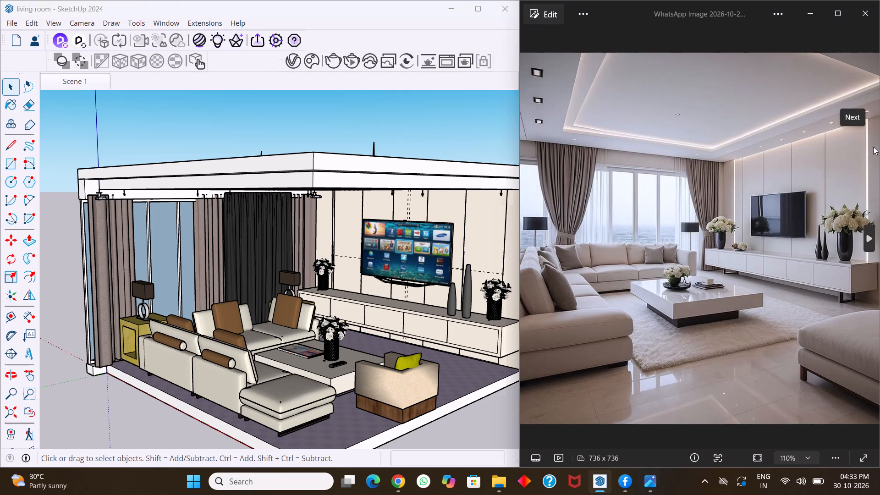
middle_click(870, 148)
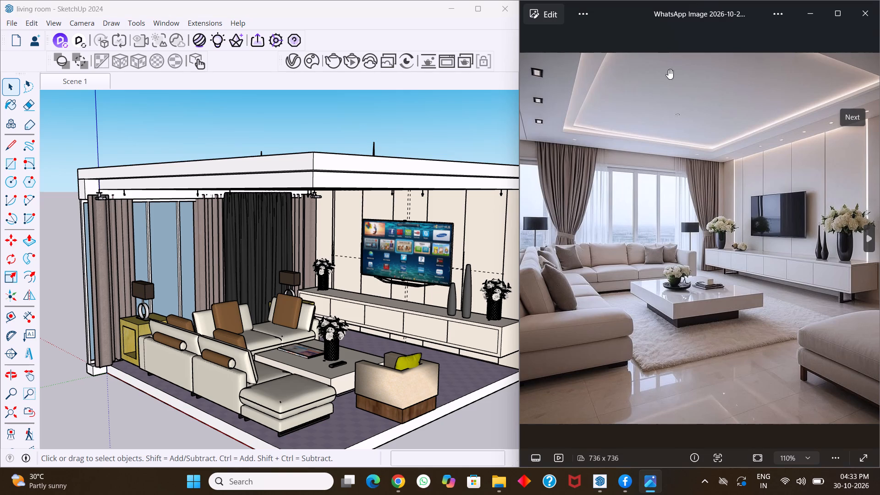
middle_drag(229, 257, 315, 182)
scroll(229, 257, down, 1)
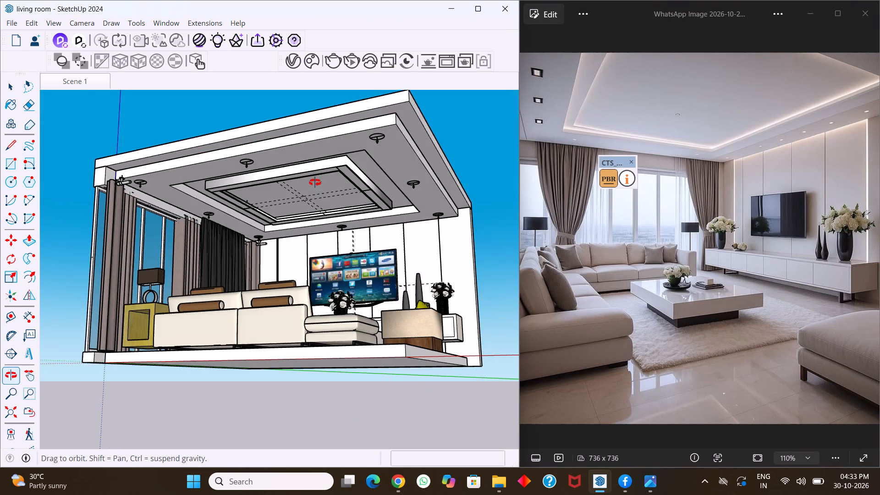
middle_drag(315, 182, 405, 249)
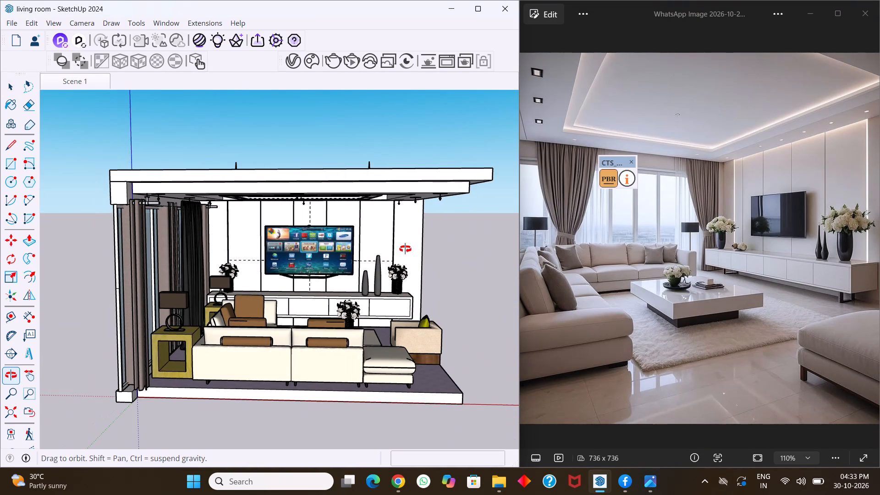
middle_drag(405, 249, 405, 249)
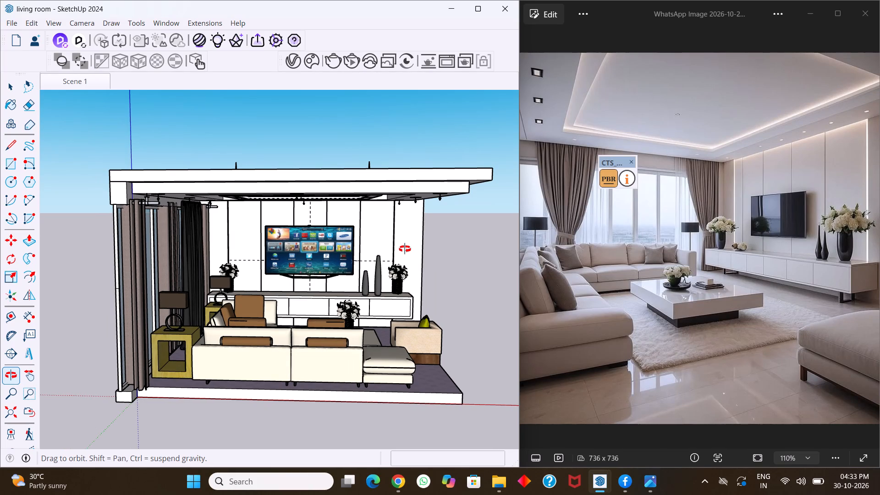
middle_drag(405, 249, 397, 252)
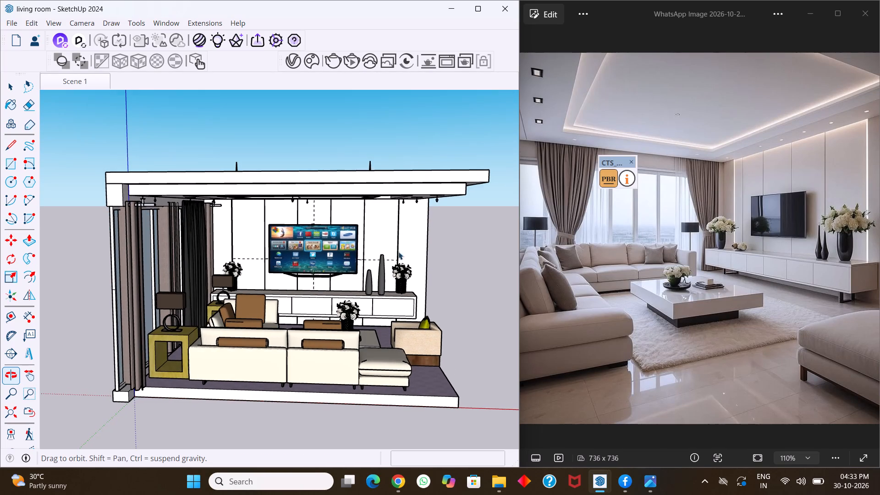
scroll(337, 238, down, 3)
middle_drag(329, 260, 270, 257)
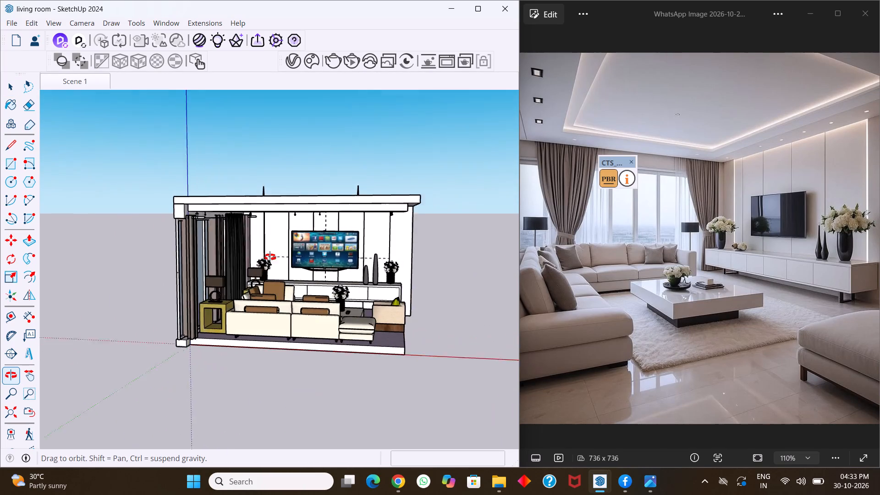
middle_drag(270, 257, 260, 257)
scroll(278, 269, up, 5)
scroll(278, 269, down, 3)
middle_drag(278, 269, 363, 251)
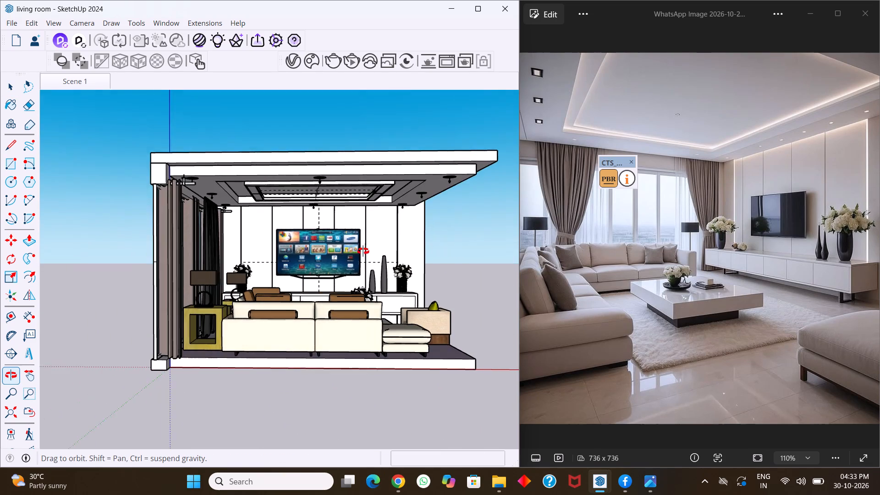
Examine the sofas, coffee table, TV console and curtains from the room's open corner and raised viewpoints against the reference photo.
middle_drag(363, 251, 214, 279)
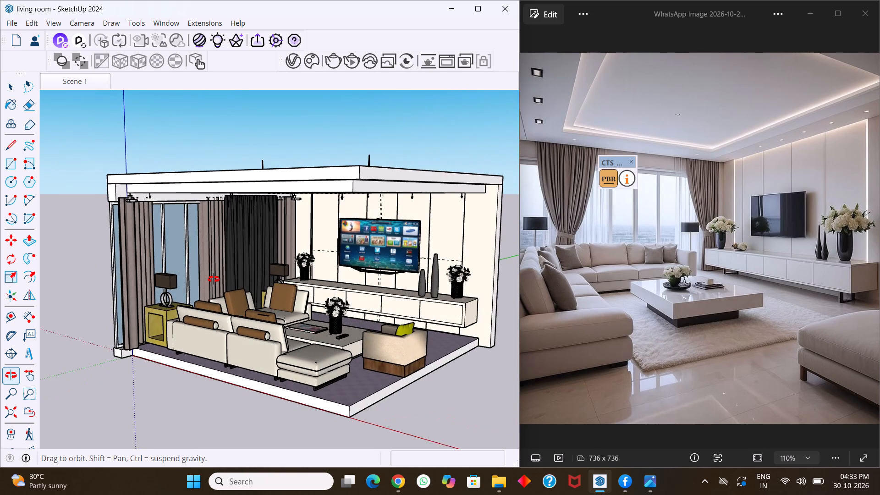
middle_drag(214, 279, 166, 286)
scroll(231, 298, up, 3)
scroll(231, 298, down, 6)
middle_drag(231, 298, 312, 232)
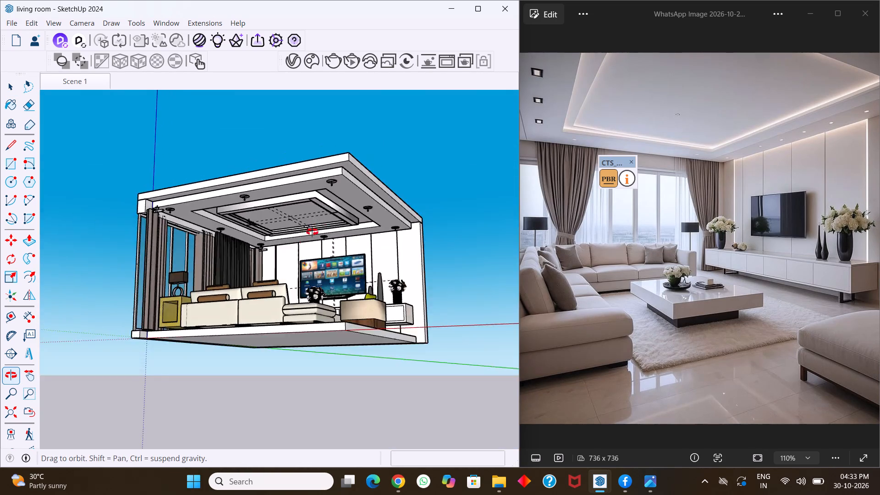
middle_drag(312, 232, 436, 295)
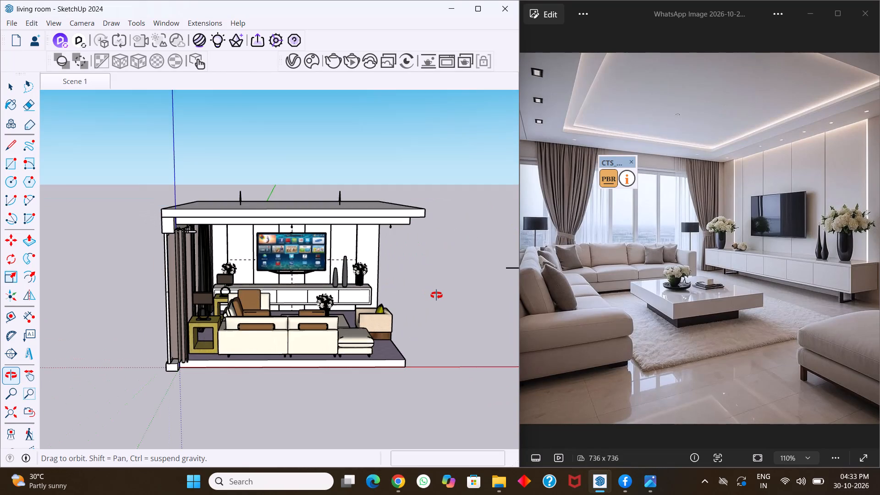
middle_drag(436, 295, 319, 320)
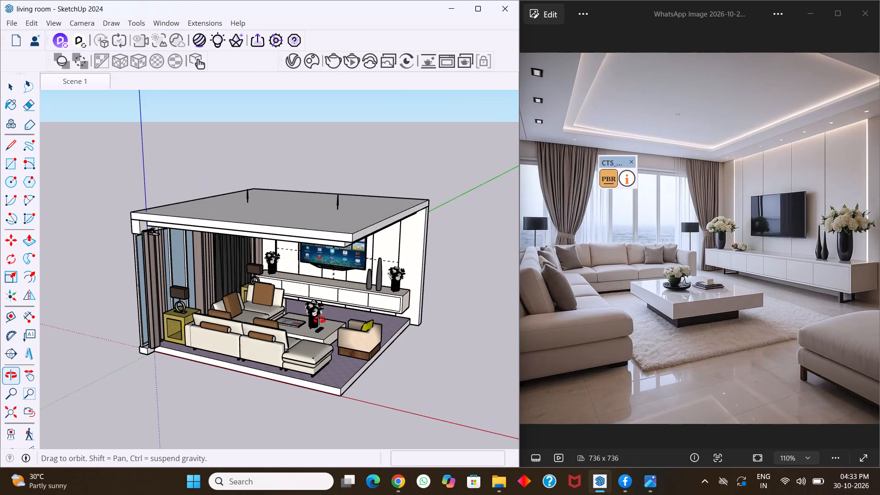
middle_drag(319, 320, 327, 311)
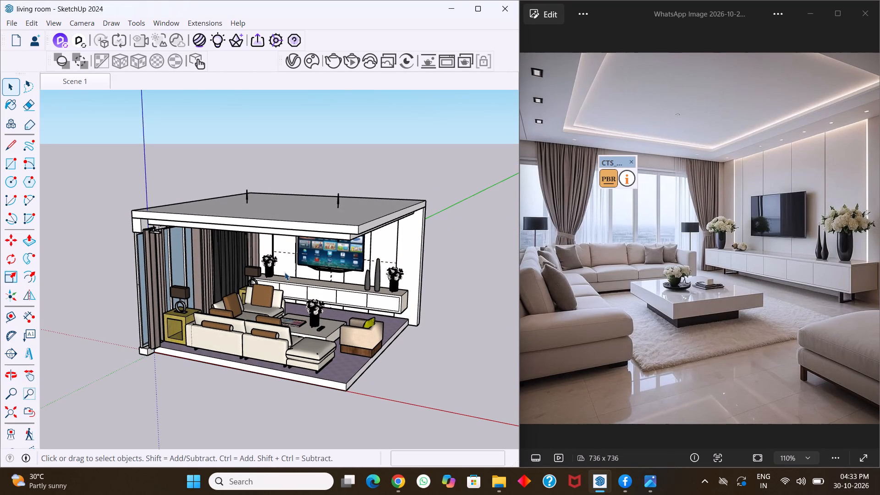
scroll(261, 315, up, 5)
scroll(259, 303, down, 1)
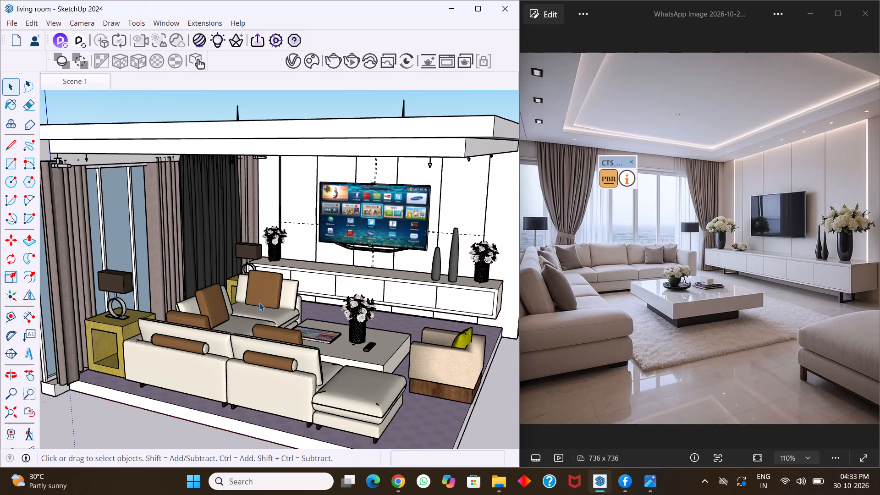
middle_drag(259, 303, 307, 289)
right_drag(317, 283, 307, 289)
scroll(328, 285, down, 1)
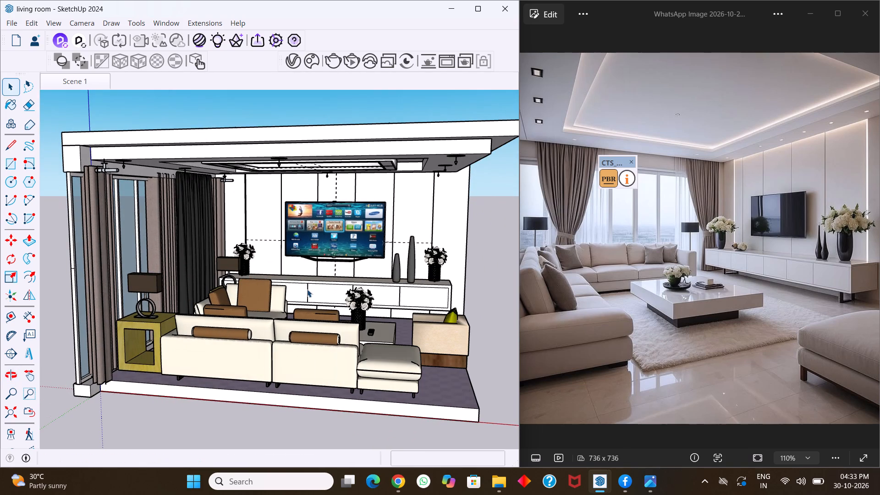
middle_drag(307, 289, 231, 291)
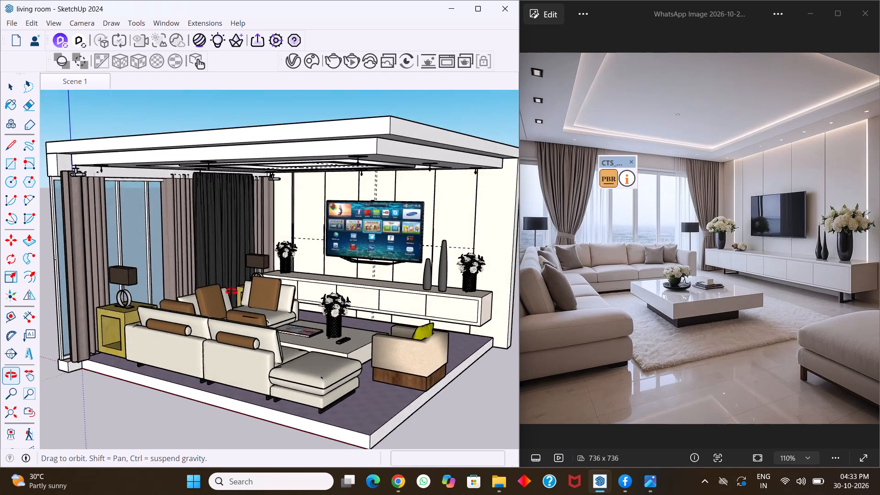
middle_drag(231, 291, 280, 322)
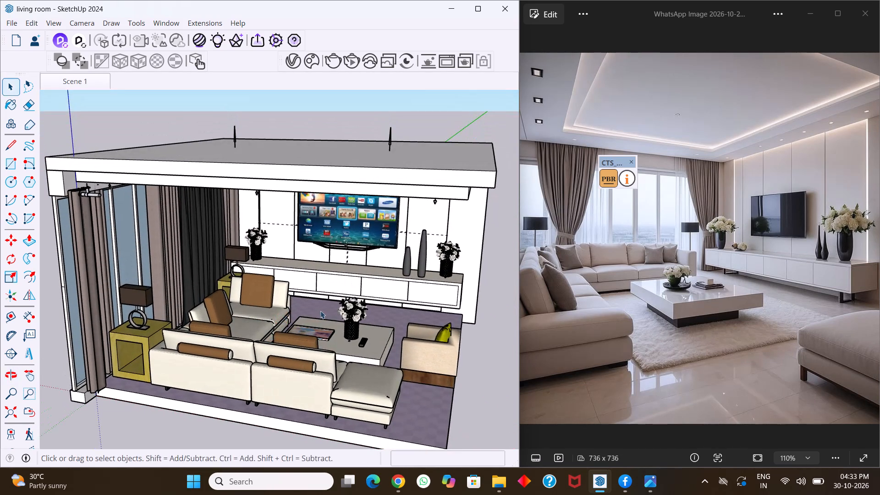
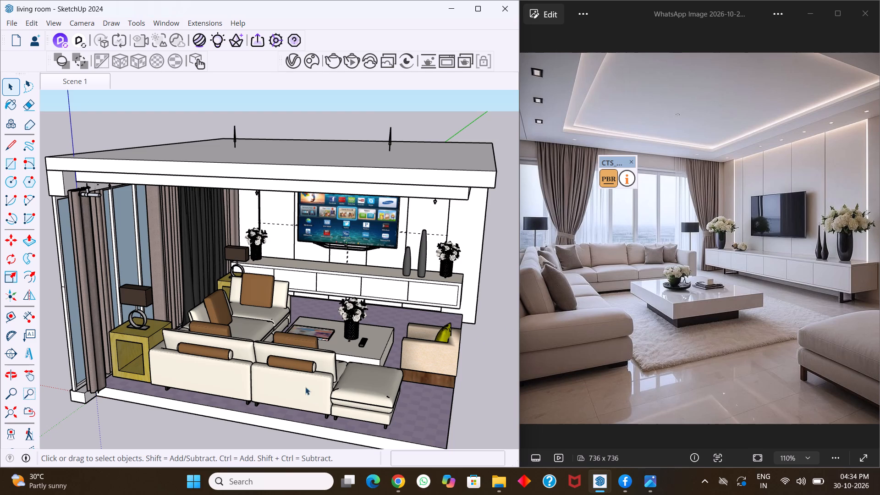
Examine the living room's overall layout from frontal, raised and open-corner viewpoints against the reference photo.
scroll(303, 365, down, 6)
middle_drag(294, 326, 343, 302)
ctrl+scroll(372, 295, down, 1)
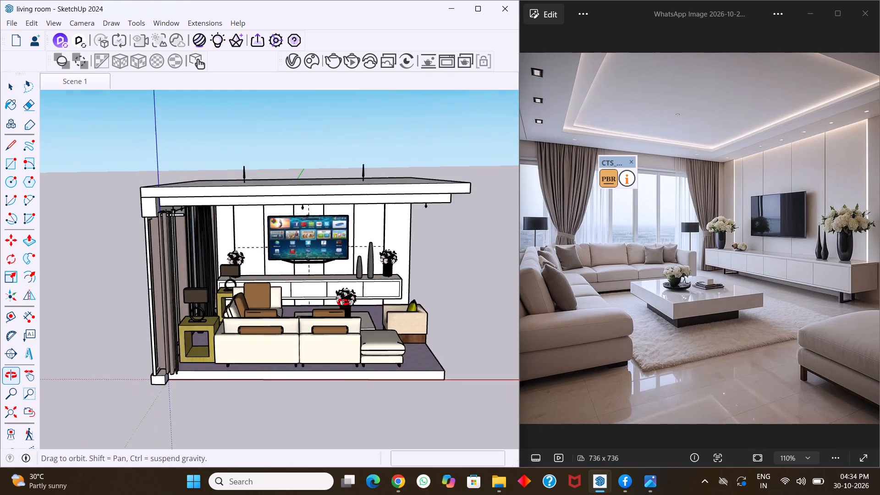
middle_drag(343, 302, 226, 326)
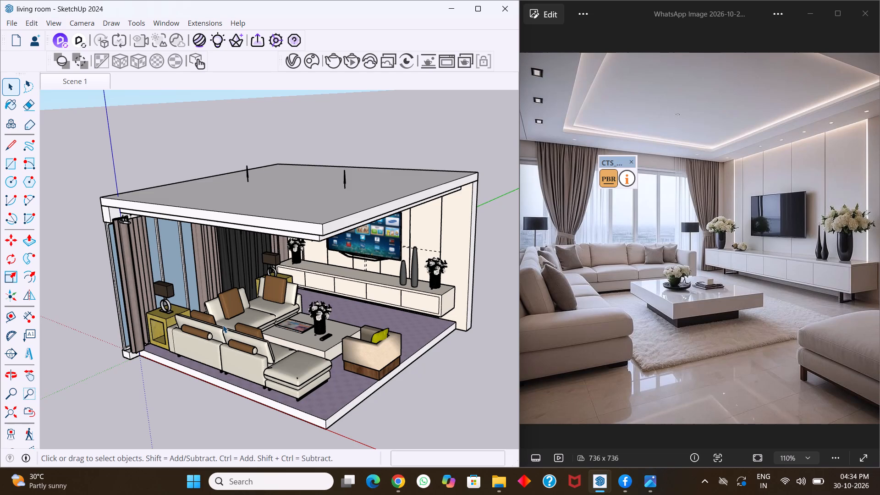
scroll(235, 336, down, 2)
middle_drag(235, 336, 261, 278)
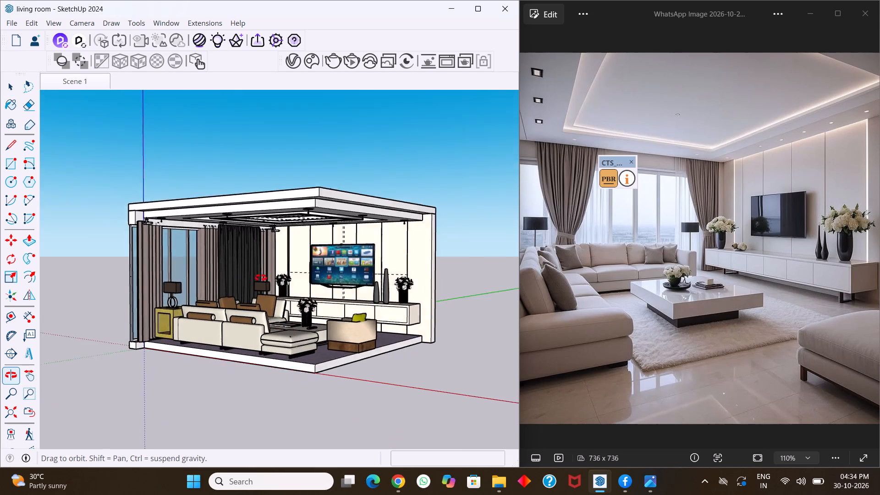
middle_drag(261, 278, 266, 278)
scroll(264, 300, up, 6)
middle_click(264, 300)
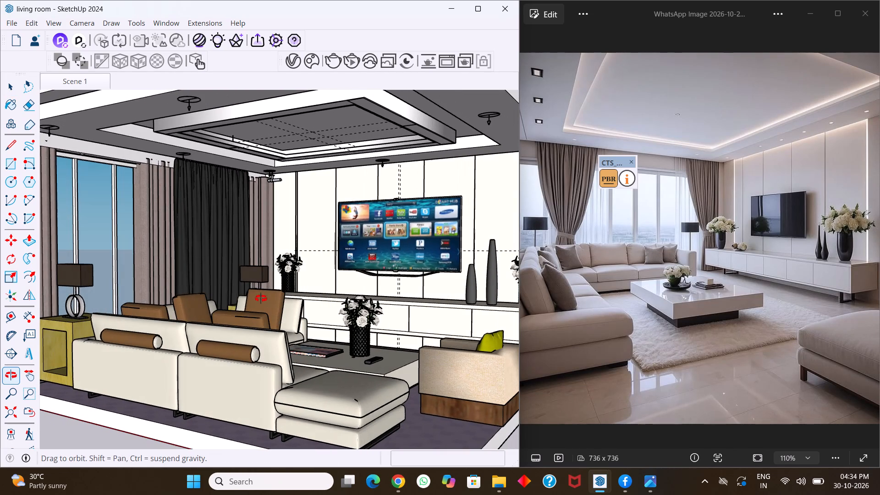
Examine the recessed ceiling, TV wall and seating area from low and raised viewpoints against the reference photo.
scroll(315, 298, down, 1)
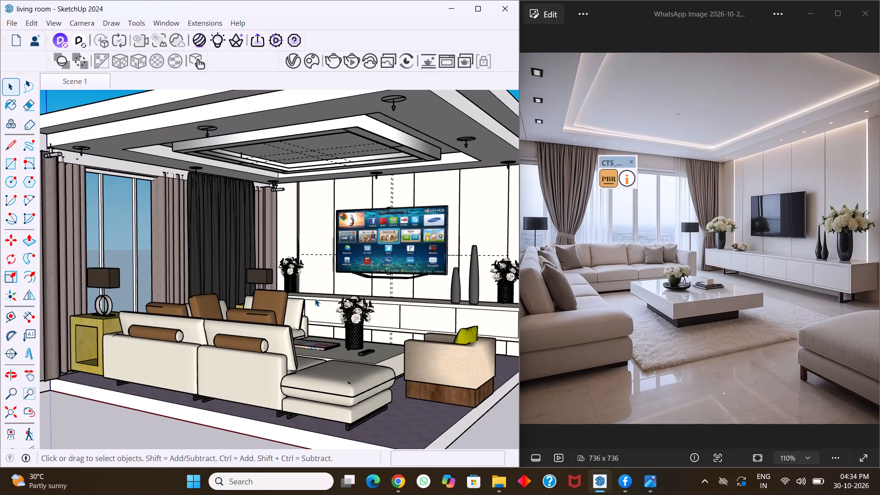
middle_drag(315, 298, 309, 281)
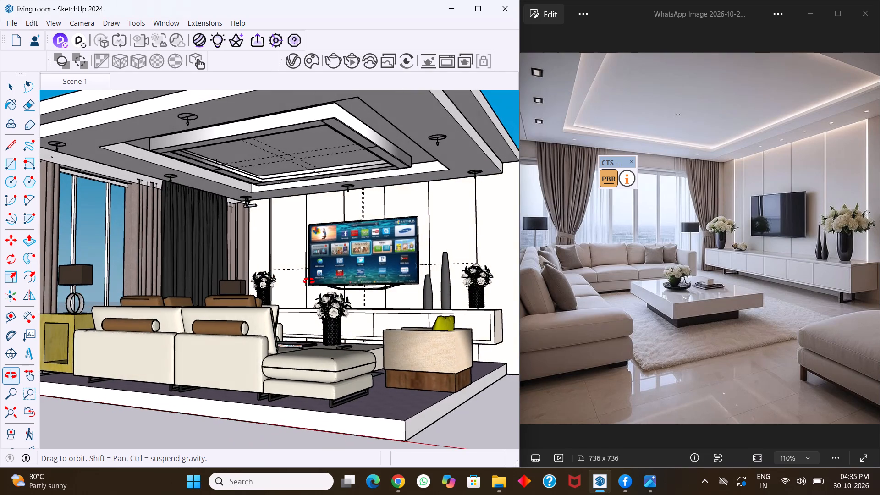
middle_drag(309, 281, 306, 282)
scroll(306, 282, down, 1)
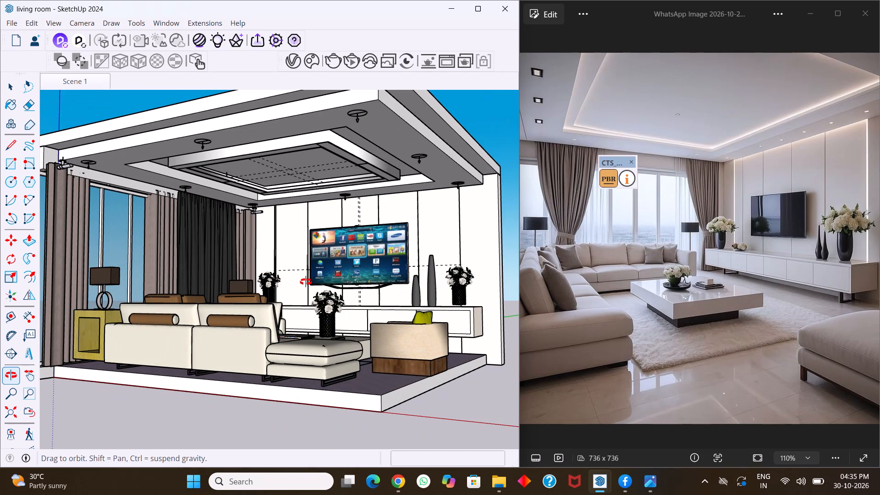
middle_drag(306, 282, 314, 303)
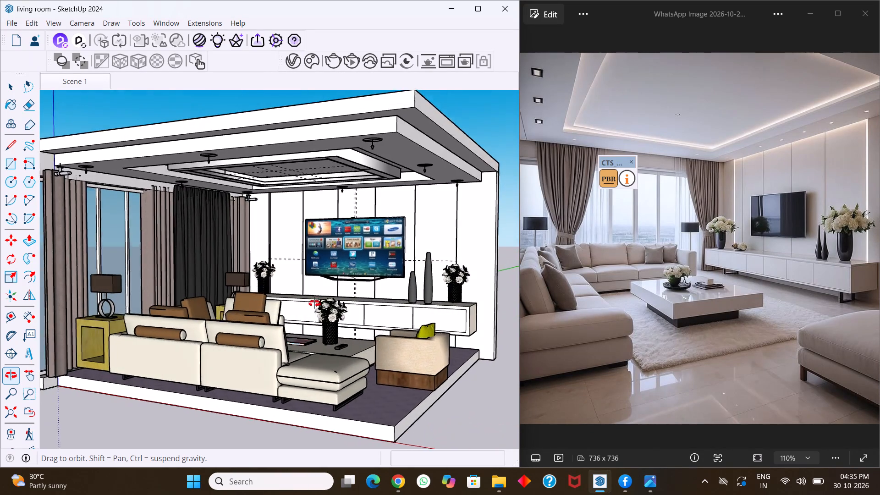
middle_drag(314, 303, 301, 306)
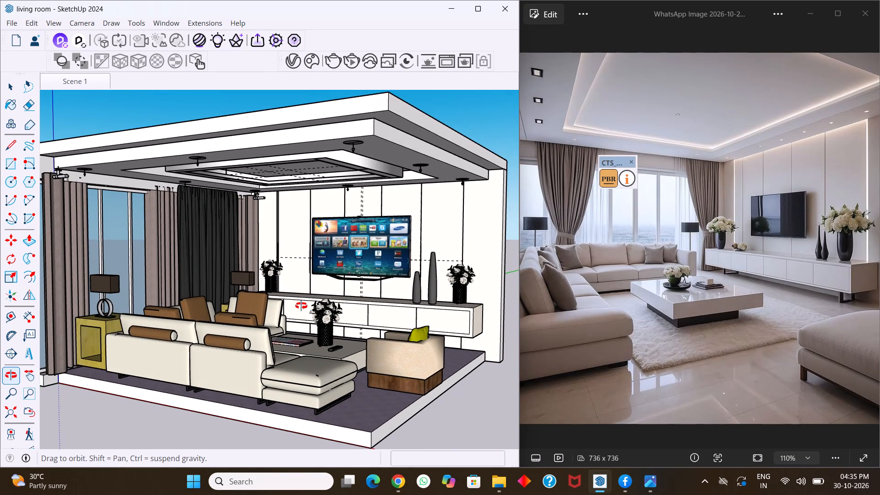
middle_drag(301, 306, 322, 308)
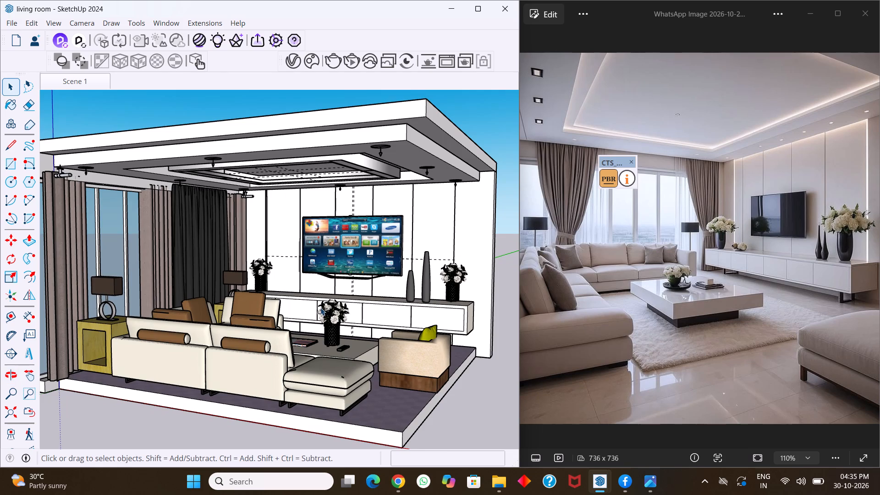
scroll(320, 308, up, 2)
scroll(320, 308, down, 2)
middle_drag(320, 308, 336, 308)
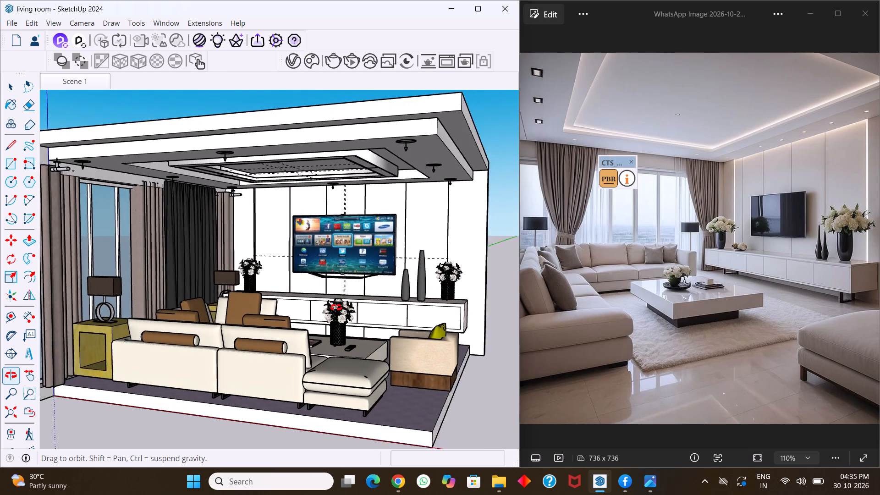
middle_drag(336, 308, 317, 278)
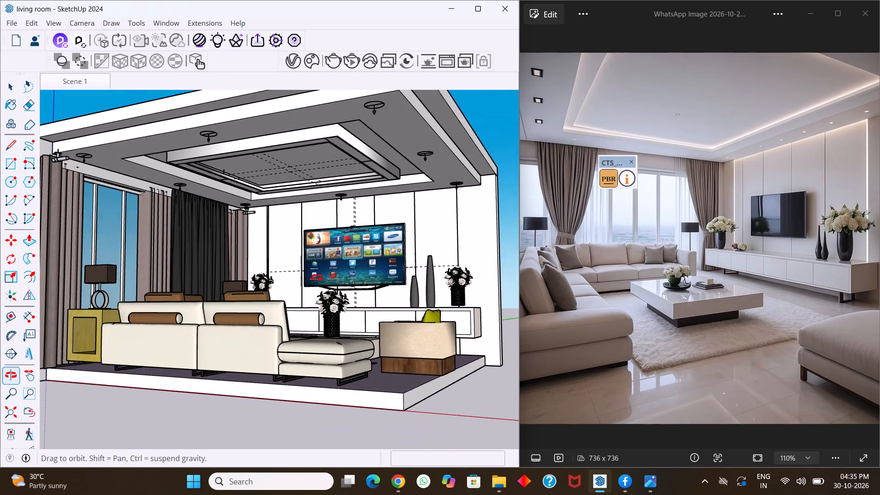
middle_drag(317, 278, 330, 332)
scroll(320, 255, down, 1)
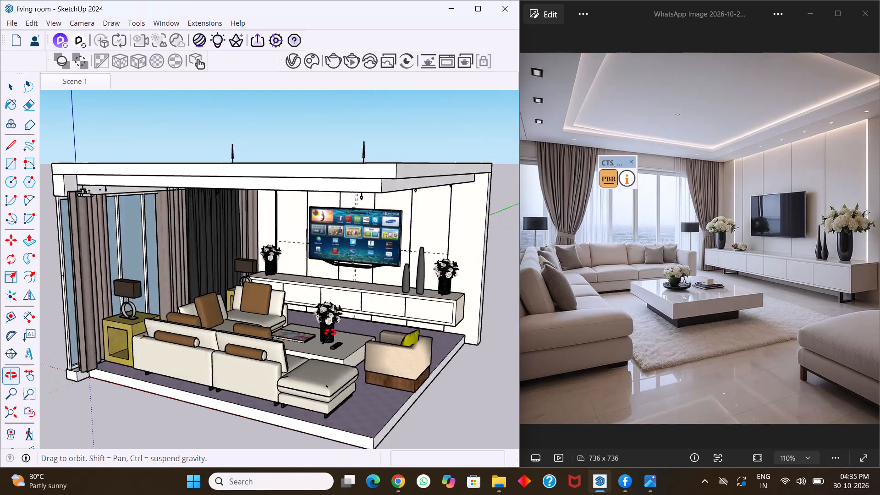
middle_drag(330, 332, 337, 350)
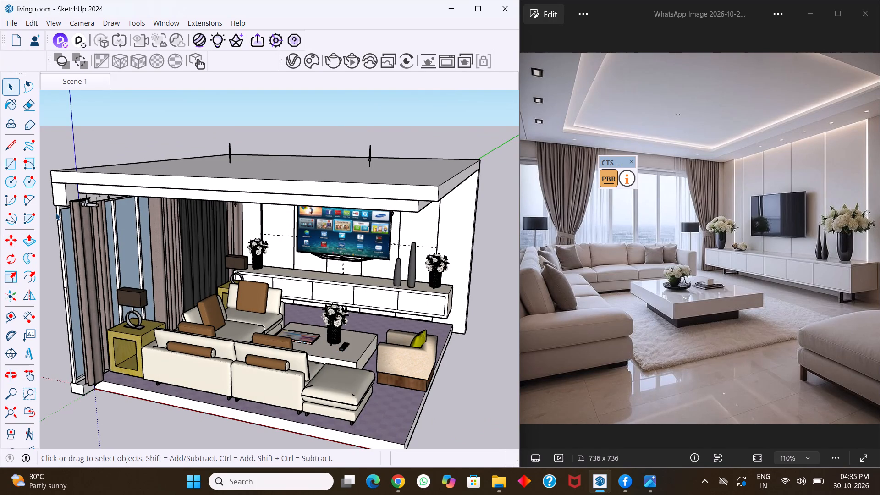
Examine the window-side curtains, side tables, lamps and sofas from close and distant viewpoints against the reference photo.
scroll(108, 237, up, 4)
middle_drag(167, 239, 127, 222)
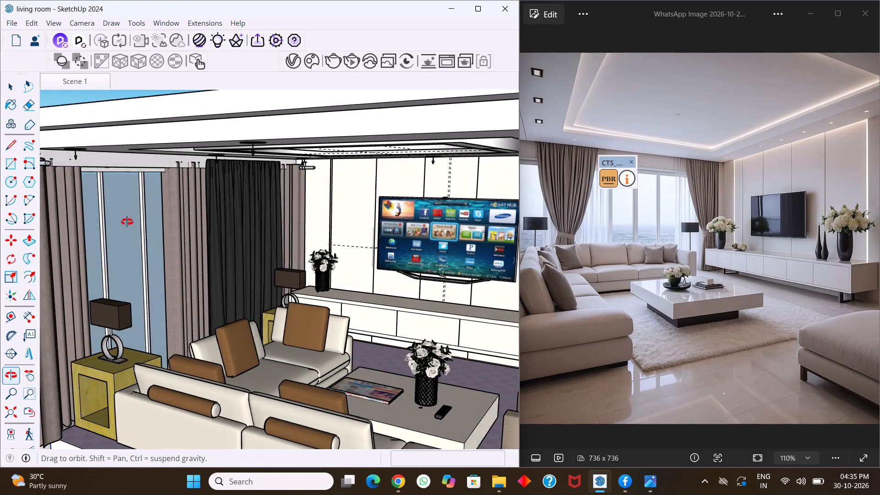
middle_drag(127, 222, 281, 200)
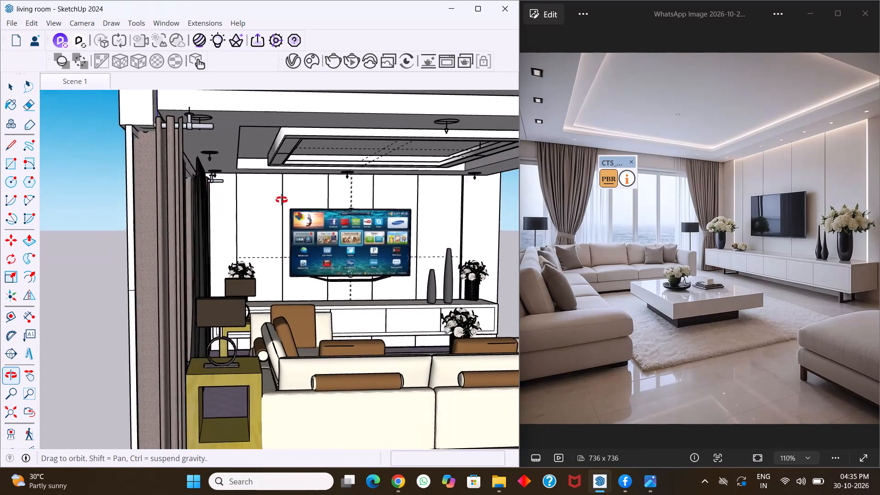
middle_drag(281, 200, 163, 214)
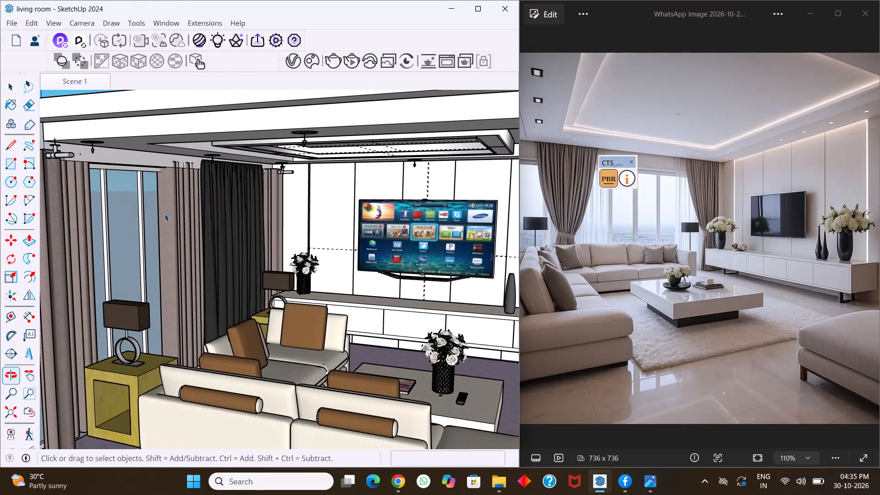
scroll(180, 214, down, 4)
scroll(230, 235, down, 1)
middle_drag(232, 235, 303, 232)
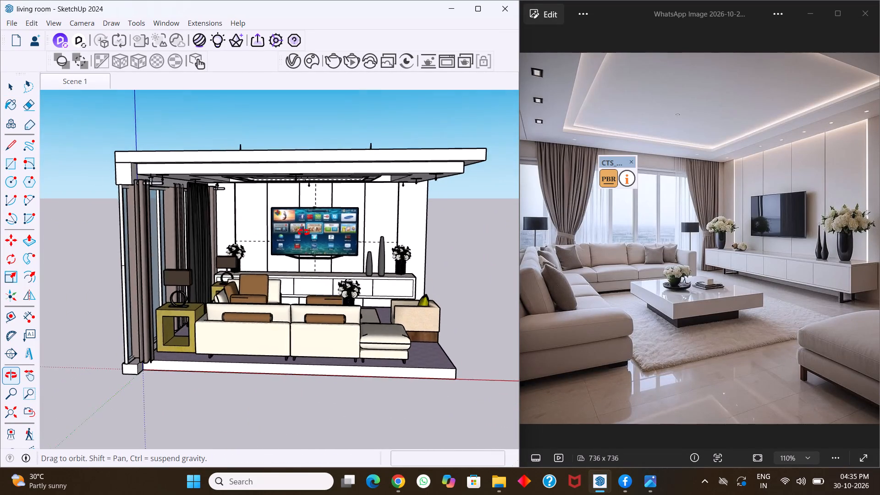
middle_drag(303, 232, 215, 240)
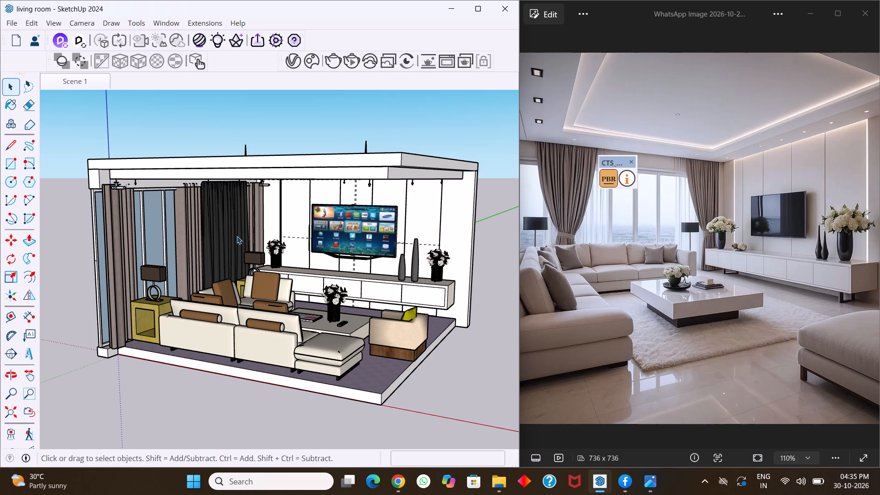
scroll(216, 250, up, 3)
middle_drag(241, 251, 330, 250)
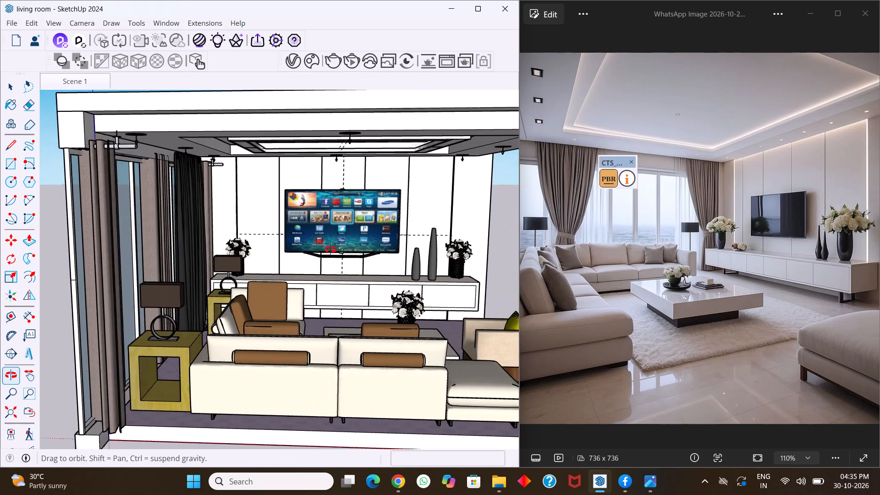
middle_drag(330, 250, 213, 238)
scroll(250, 254, down, 1)
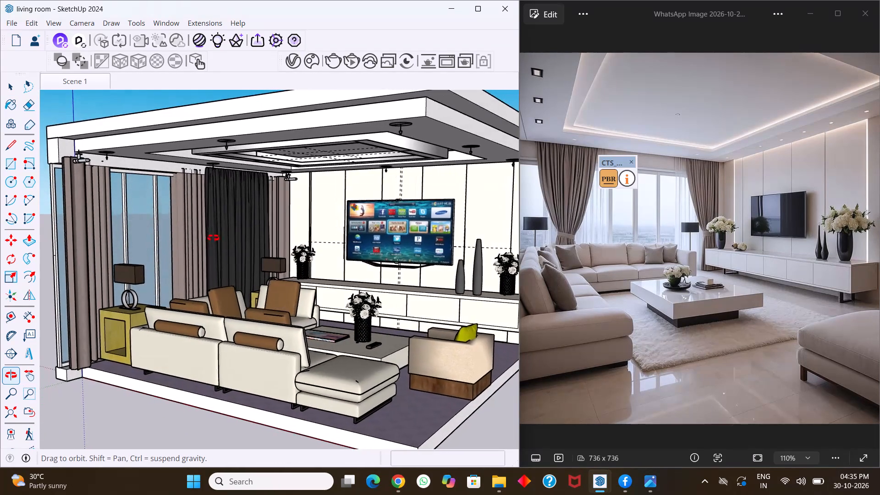
middle_drag(213, 238, 173, 231)
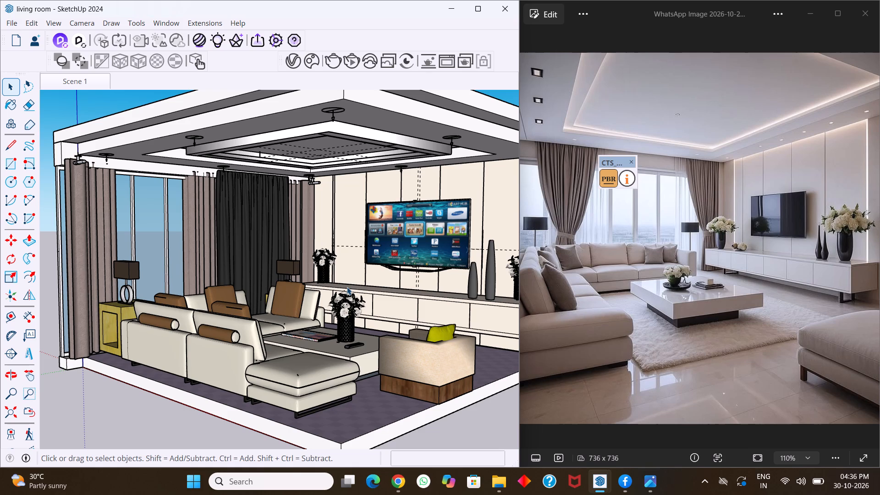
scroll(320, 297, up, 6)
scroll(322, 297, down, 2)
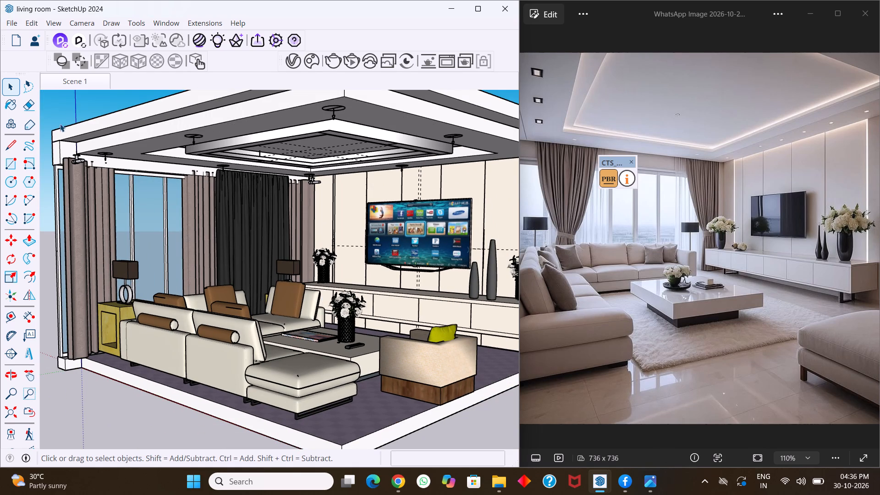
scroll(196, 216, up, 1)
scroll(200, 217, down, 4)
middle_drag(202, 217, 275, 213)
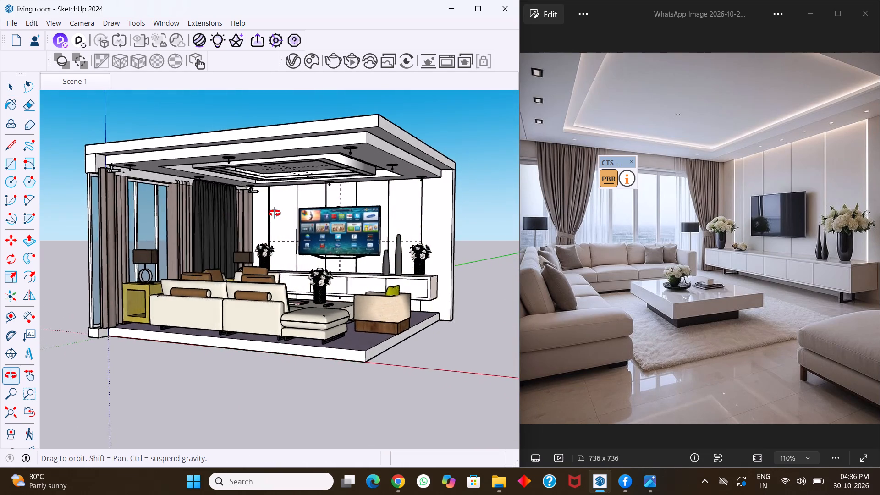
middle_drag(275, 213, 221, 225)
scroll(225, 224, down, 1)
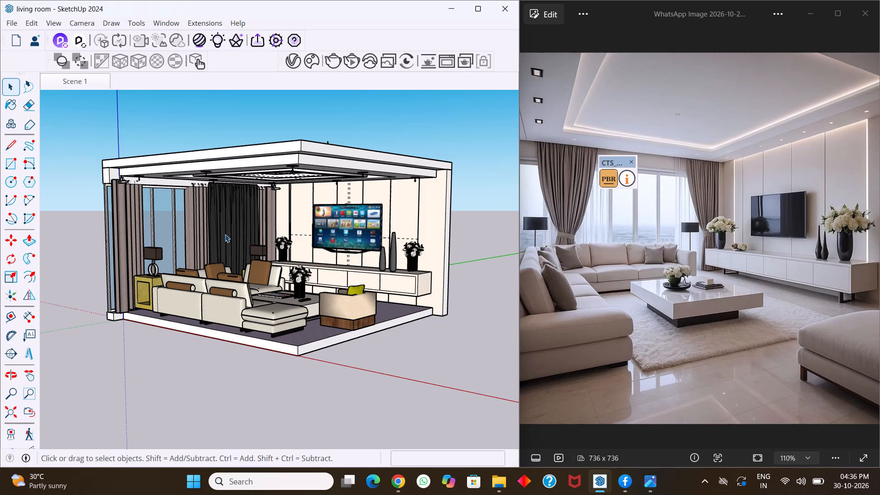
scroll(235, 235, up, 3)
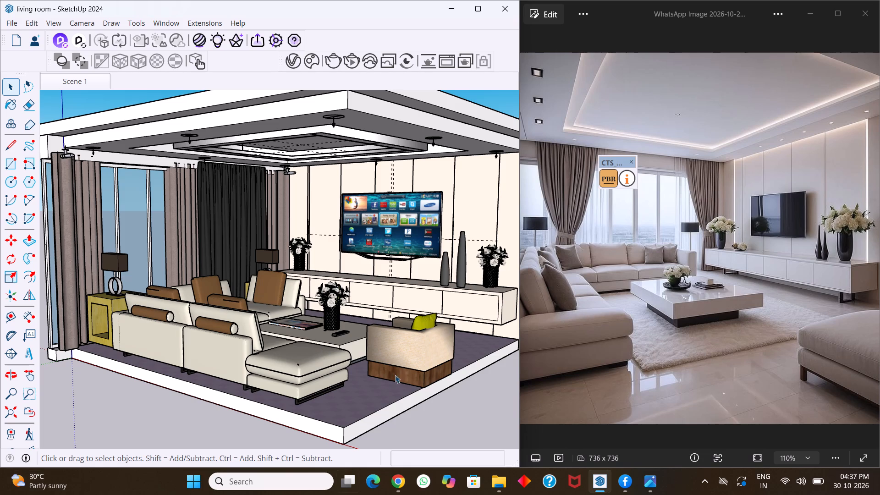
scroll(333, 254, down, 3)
Examine the stepped ceiling, TV wall and furniture from the room's open corner against the reference photo.
middle_drag(333, 254, 321, 249)
scroll(304, 248, down, 1)
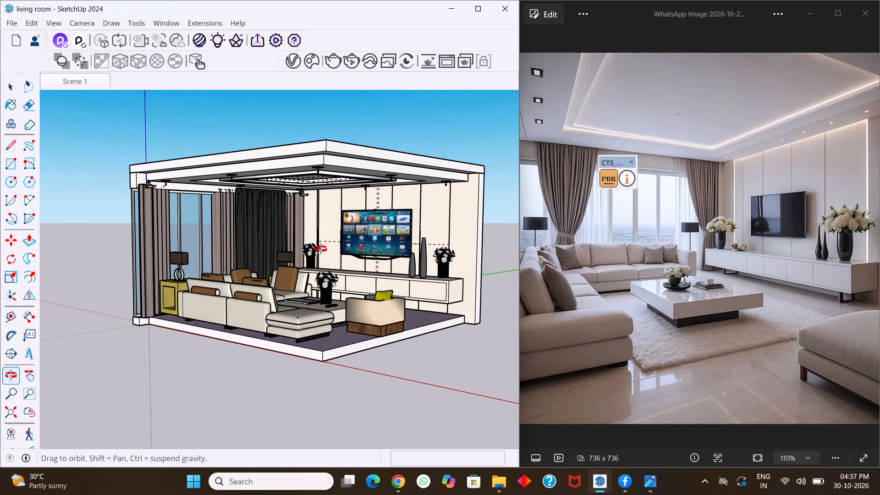
middle_drag(321, 249, 317, 259)
scroll(317, 259, up, 2)
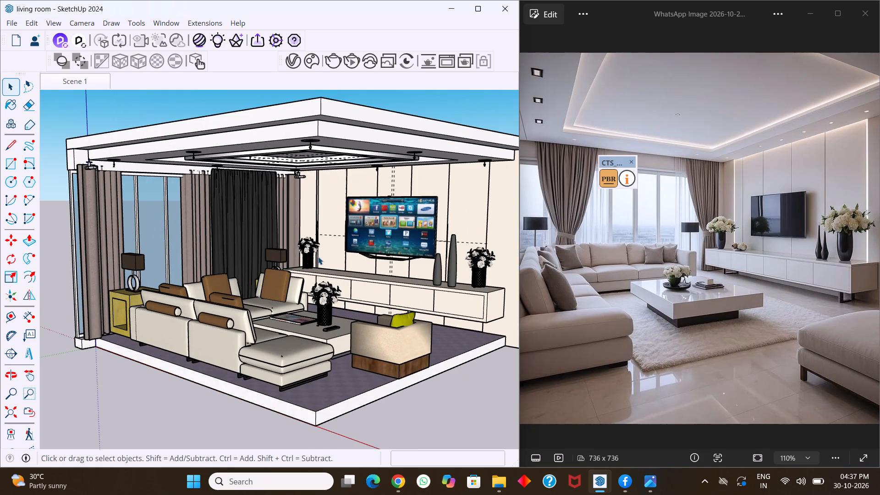
scroll(318, 257, up, 1)
scroll(318, 257, down, 1)
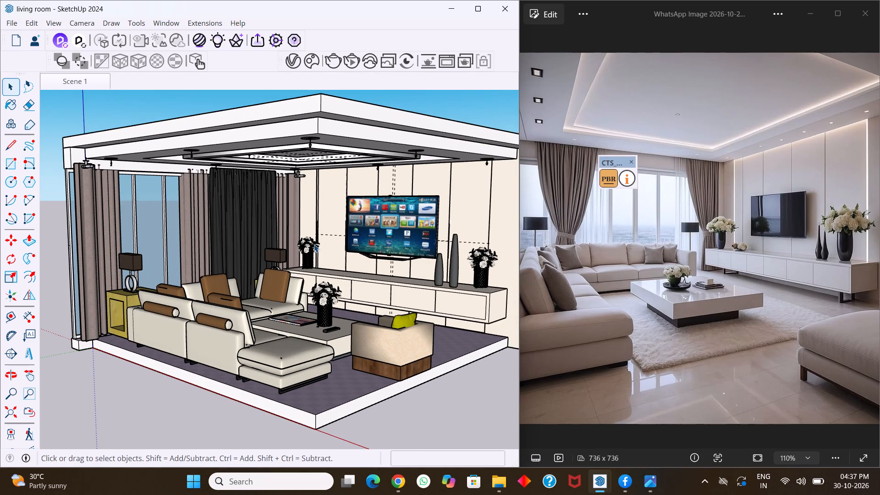
shift+middle_drag(314, 244, 287, 222)
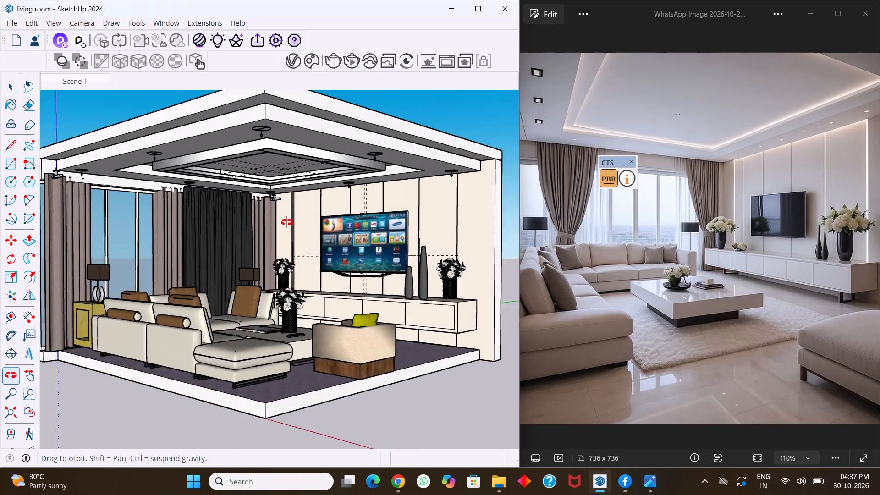
shift+middle_drag(287, 222, 299, 219)
scroll(297, 210, down, 1)
middle_click(299, 219)
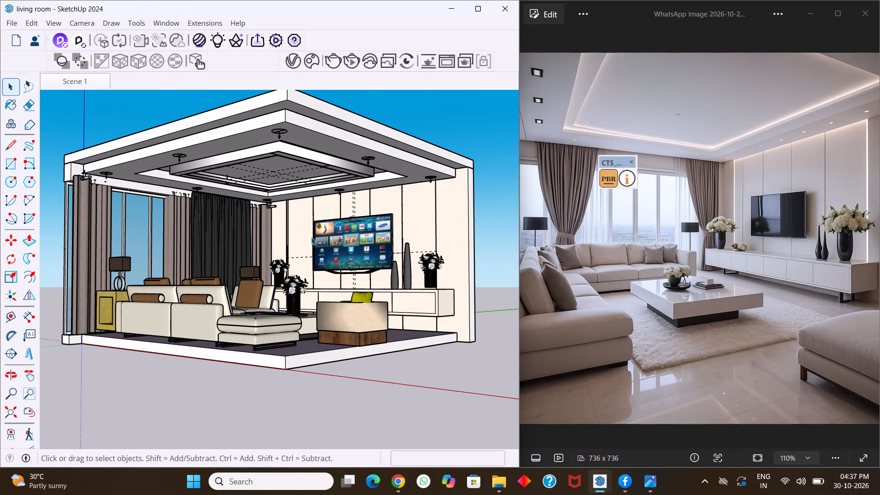
scroll(311, 237, up, 2)
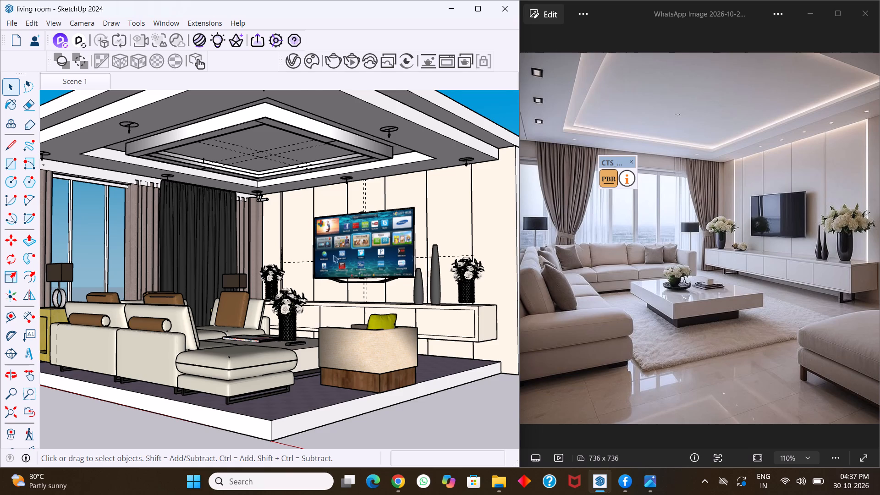
scroll(322, 253, up, 2)
scroll(322, 253, down, 5)
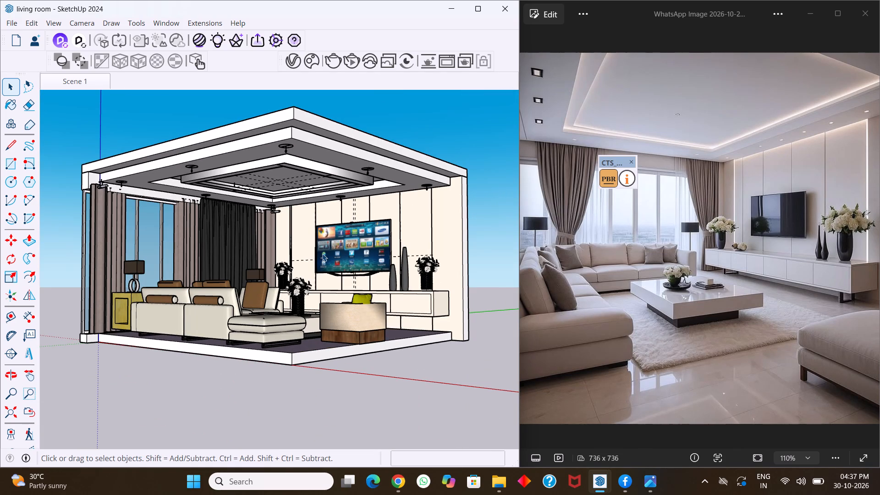
Examine the living room's ceiling, curtains, armchair and TV wall from the open corner at near and far distances against the reference photo.
scroll(306, 273, up, 2)
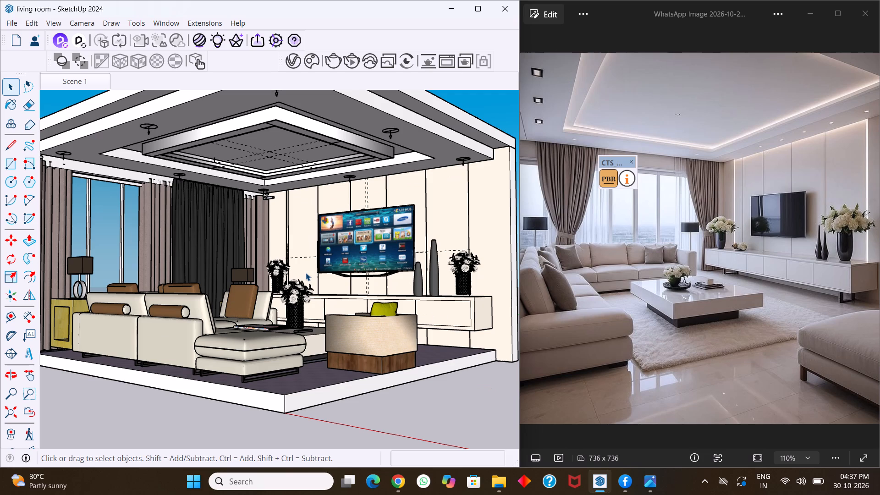
scroll(306, 273, down, 2)
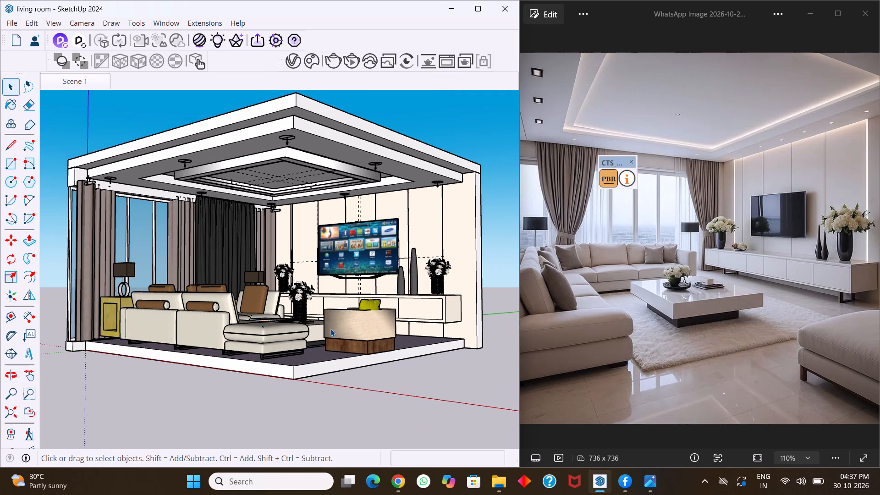
scroll(361, 328, up, 1)
middle_drag(349, 319, 380, 362)
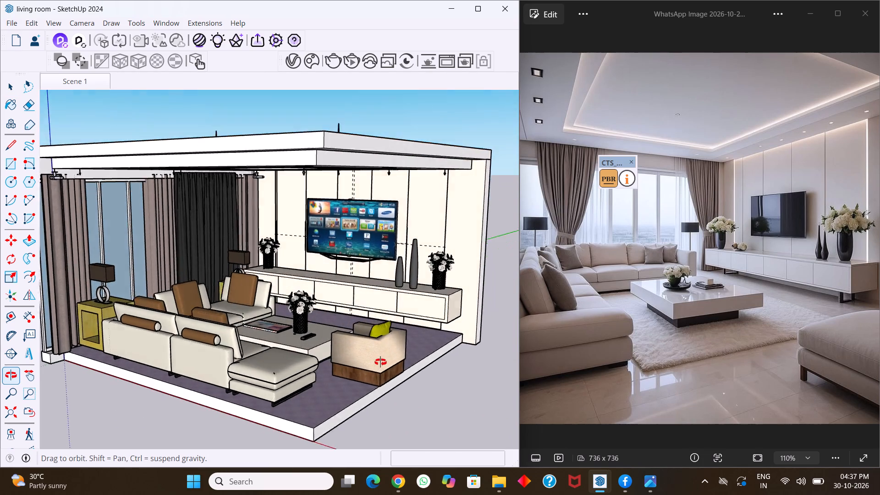
middle_drag(380, 362, 328, 335)
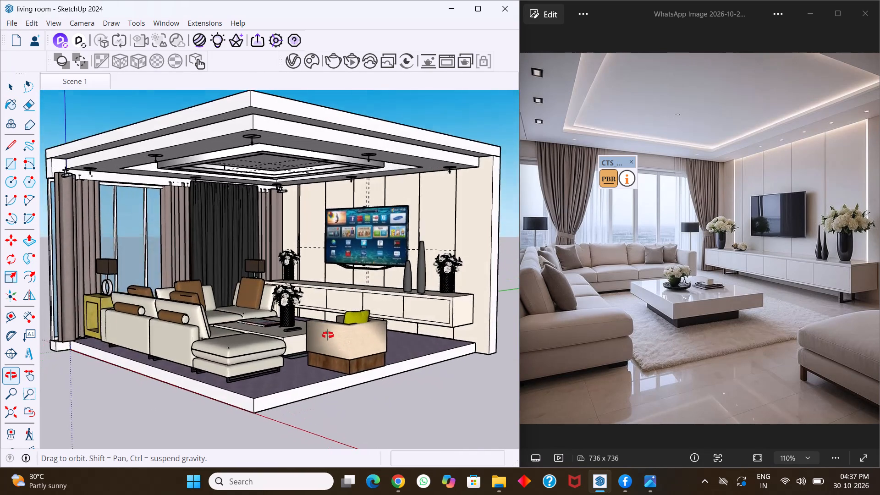
middle_drag(328, 335, 306, 330)
scroll(306, 330, up, 3)
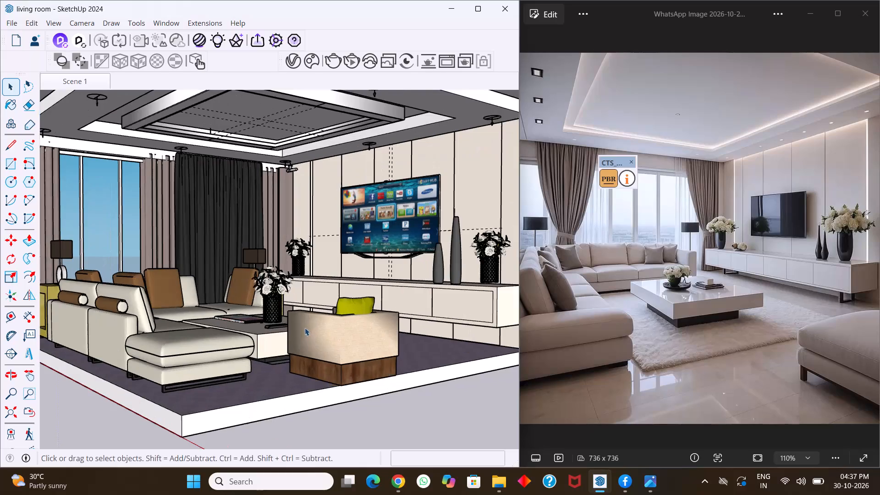
scroll(305, 328, up, 1)
Examine the TV wall, console and coffee table from behind the sofas, at frontal and angled viewpoints, against the reference photo.
middle_drag(303, 322, 412, 366)
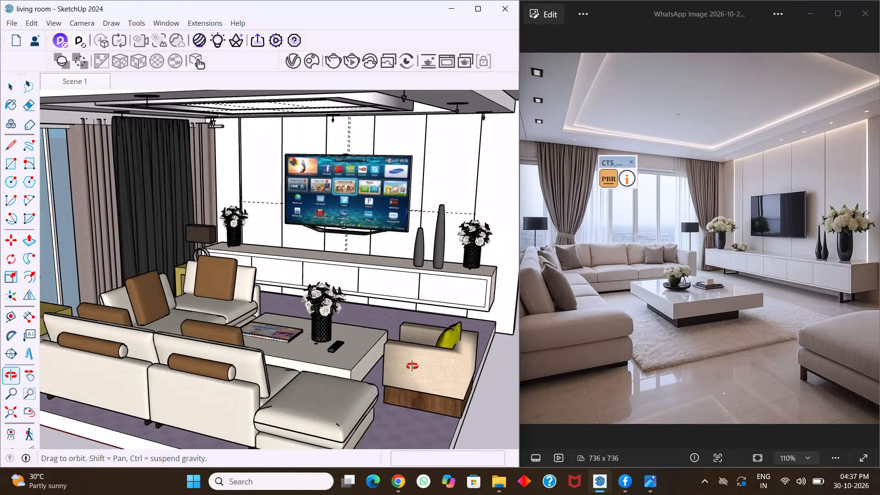
middle_drag(412, 366, 427, 363)
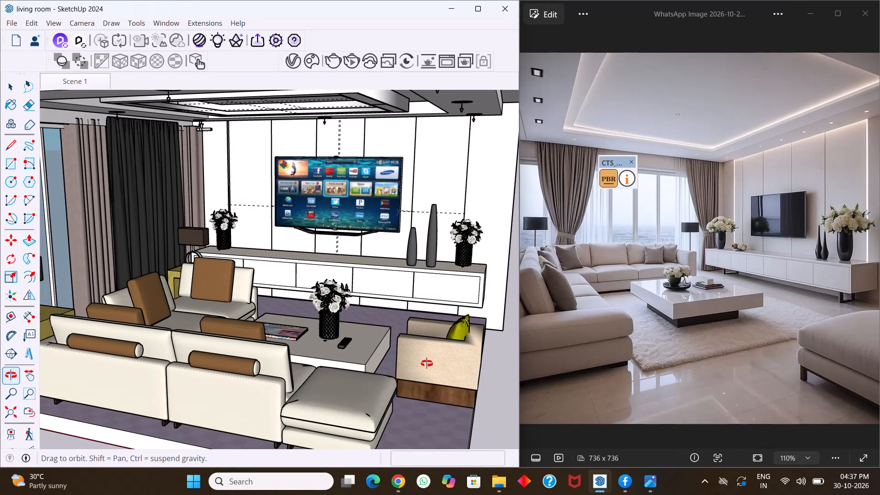
middle_drag(427, 363, 477, 359)
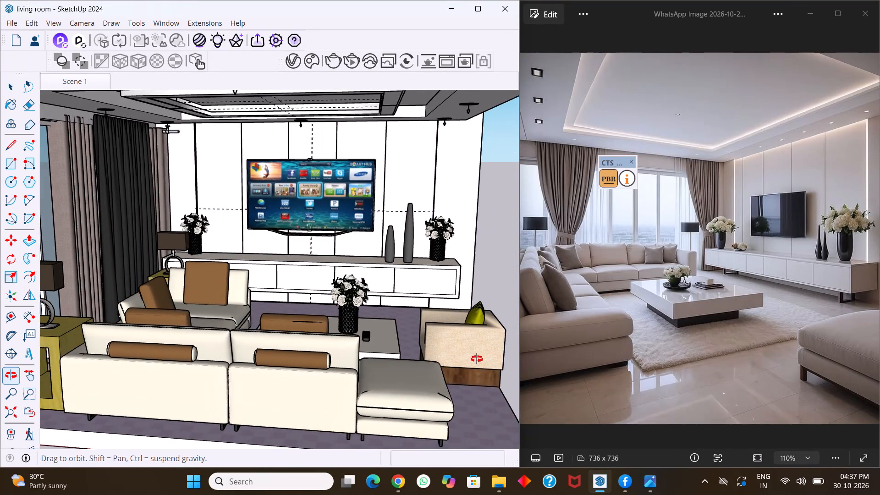
middle_drag(477, 359, 478, 360)
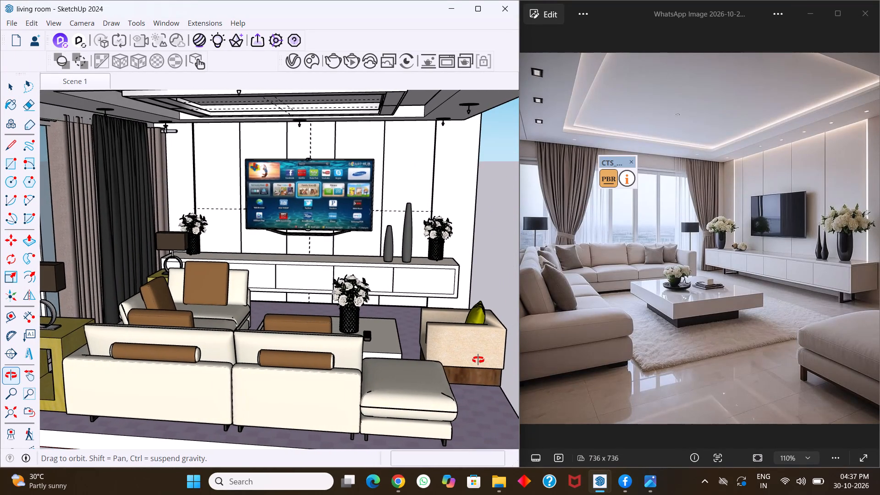
middle_drag(478, 360, 436, 366)
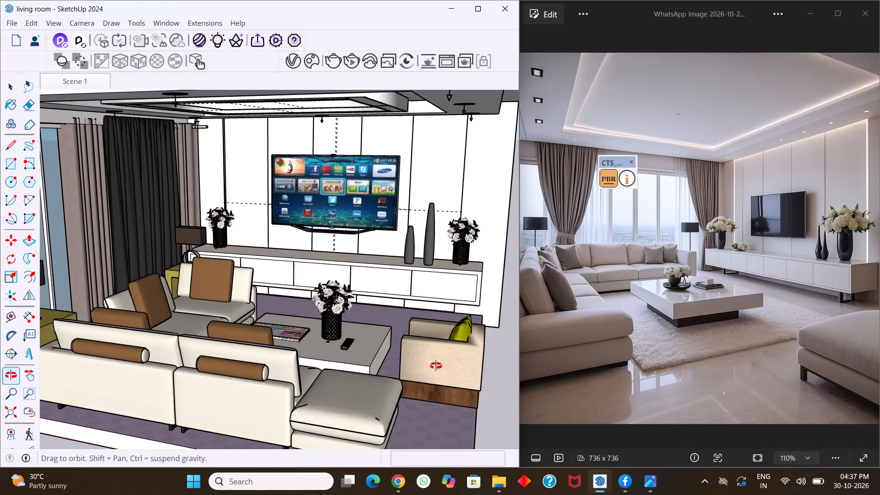
middle_drag(436, 366, 474, 359)
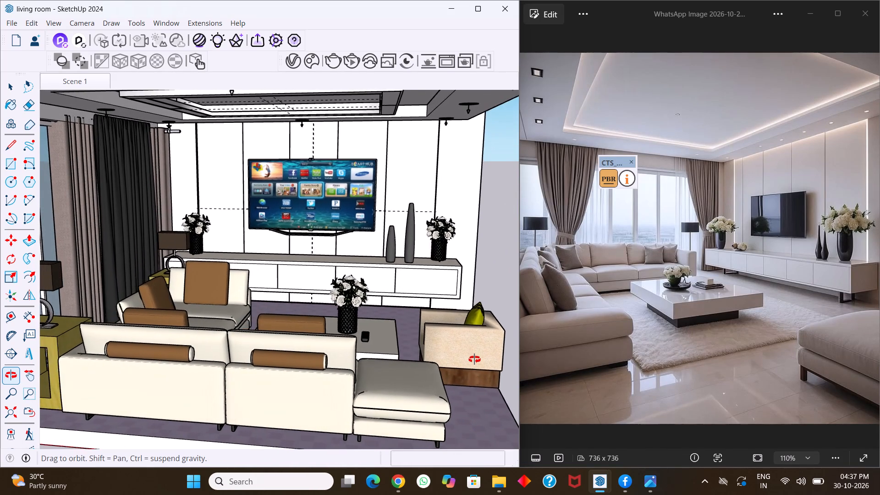
middle_drag(474, 359, 433, 363)
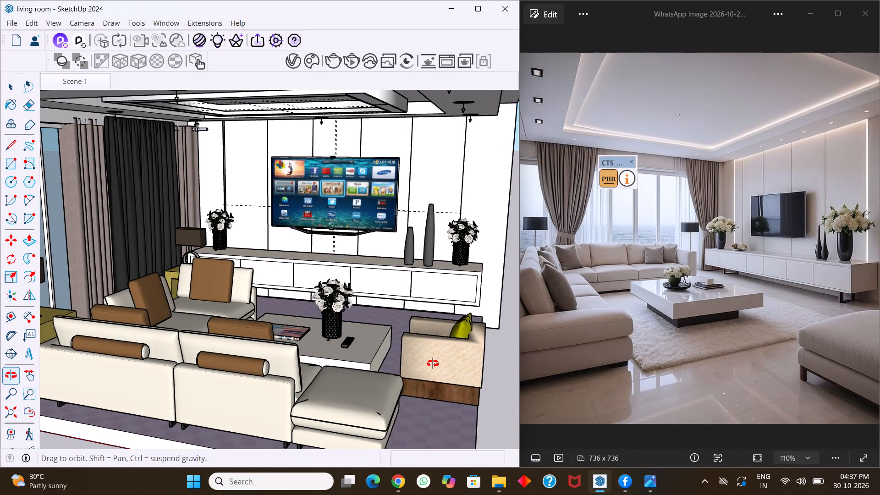
middle_drag(433, 363, 507, 346)
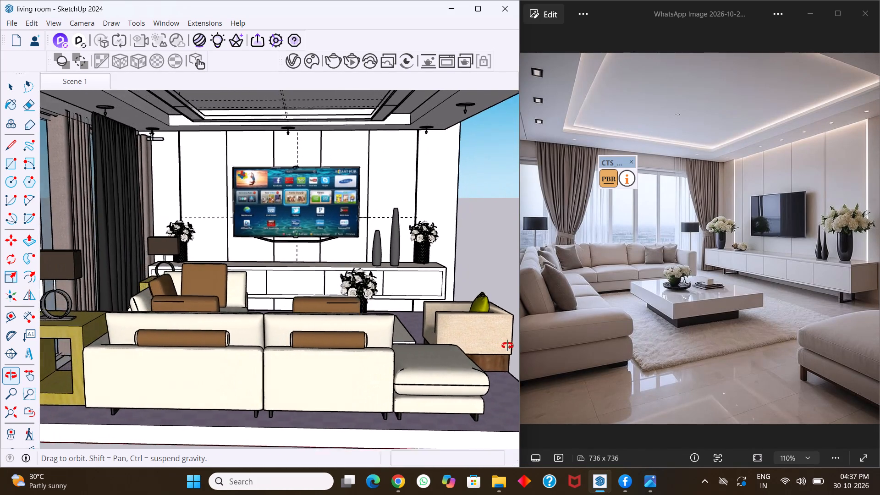
middle_drag(507, 346, 510, 348)
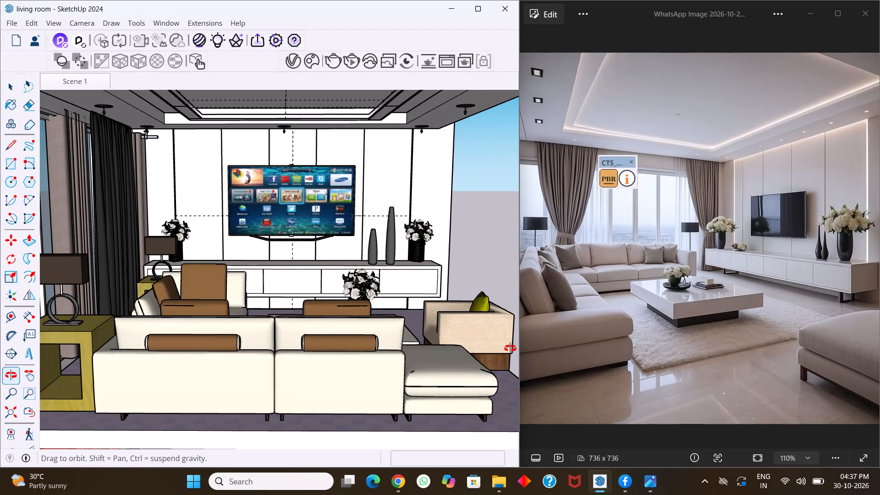
middle_drag(510, 348, 453, 362)
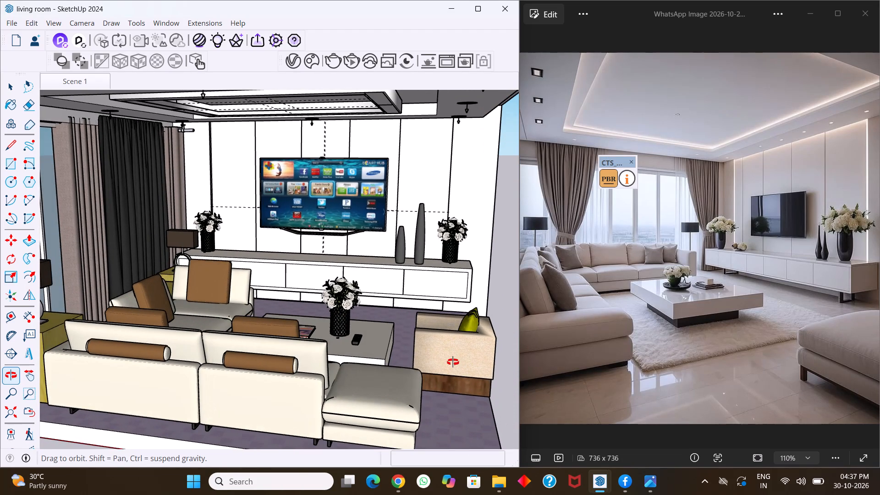
middle_drag(453, 362, 508, 356)
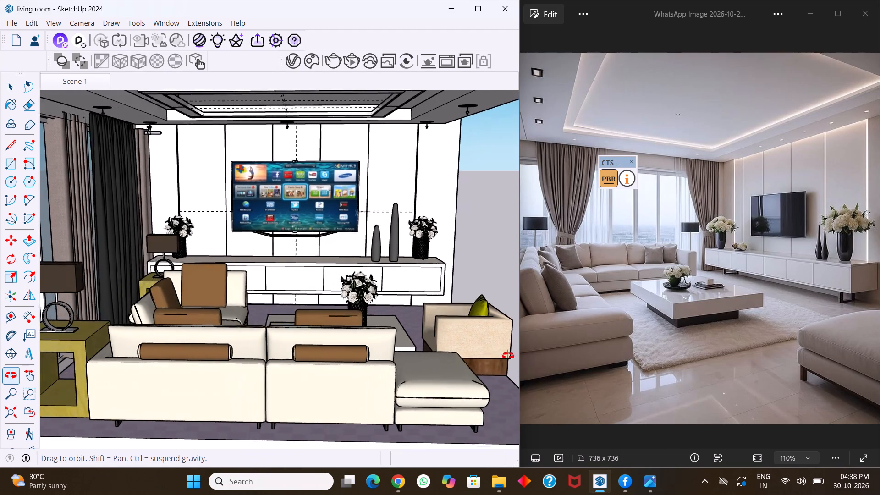
middle_drag(508, 356, 422, 374)
Examine the whole living room from outside and the coffee table, sofas and TV console up close against the reference photo.
scroll(414, 355, down, 3)
middle_drag(414, 355, 358, 314)
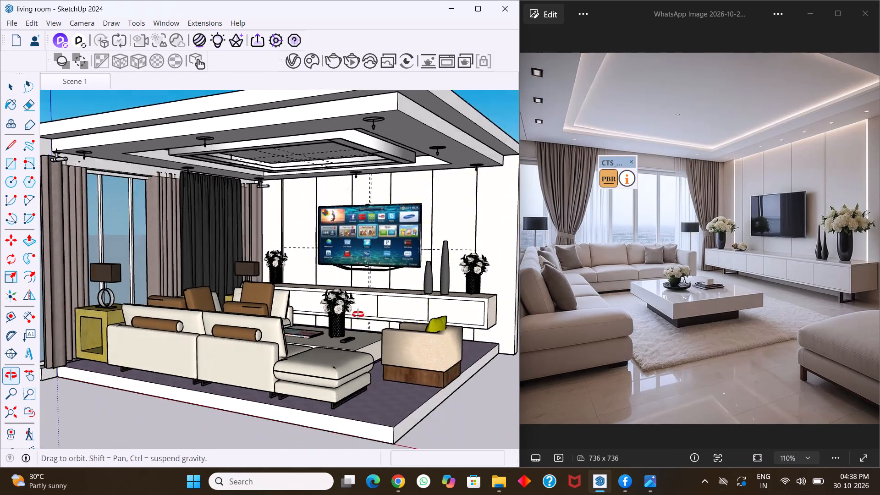
middle_drag(358, 314, 413, 311)
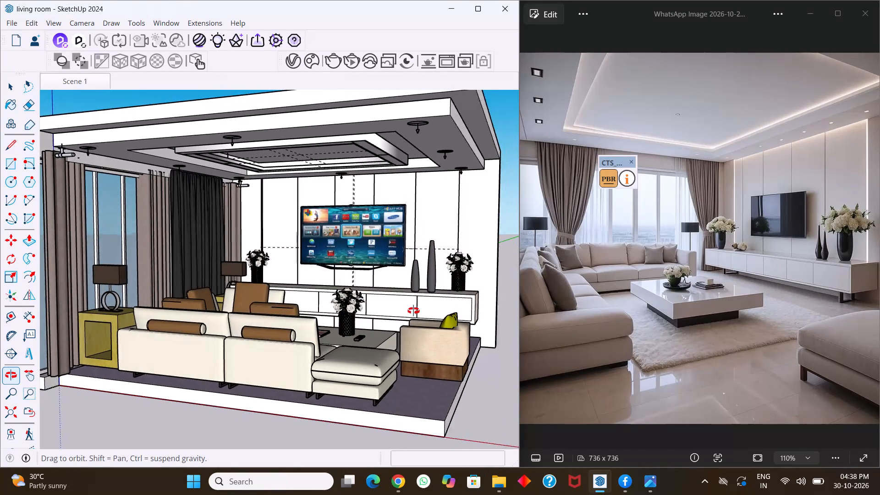
middle_drag(413, 311, 425, 312)
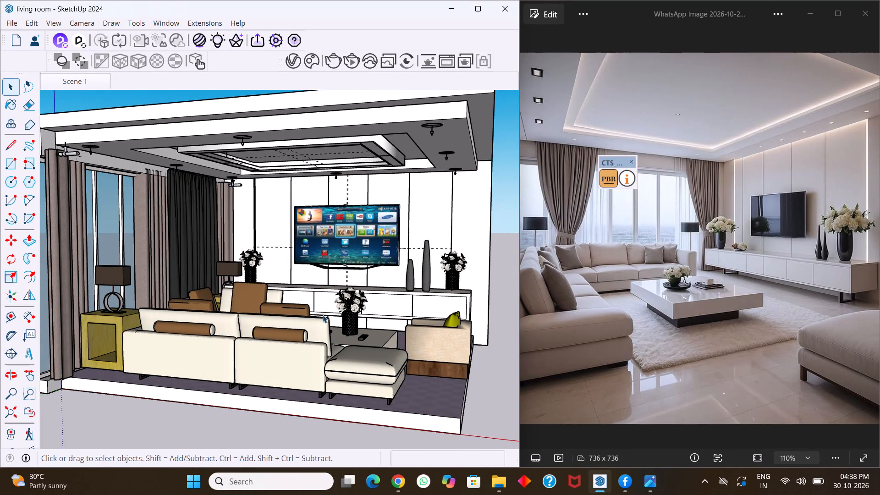
scroll(334, 288, up, 3)
middle_drag(334, 288, 269, 313)
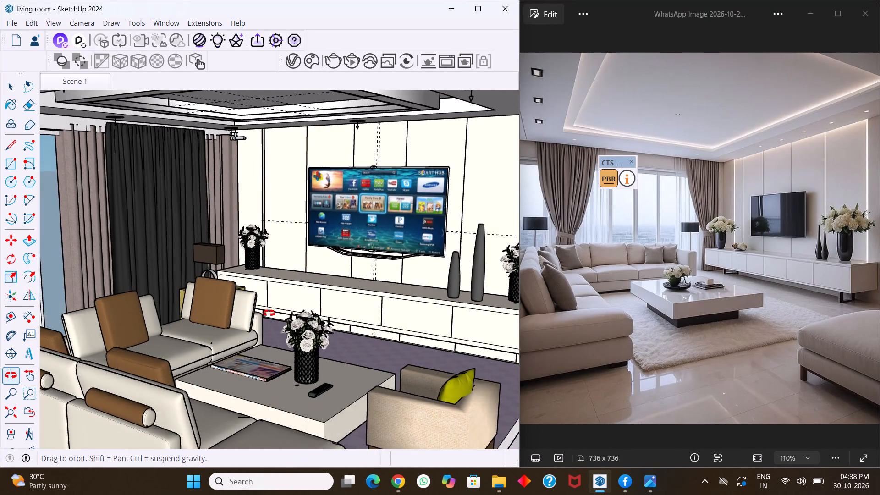
middle_drag(269, 313, 282, 276)
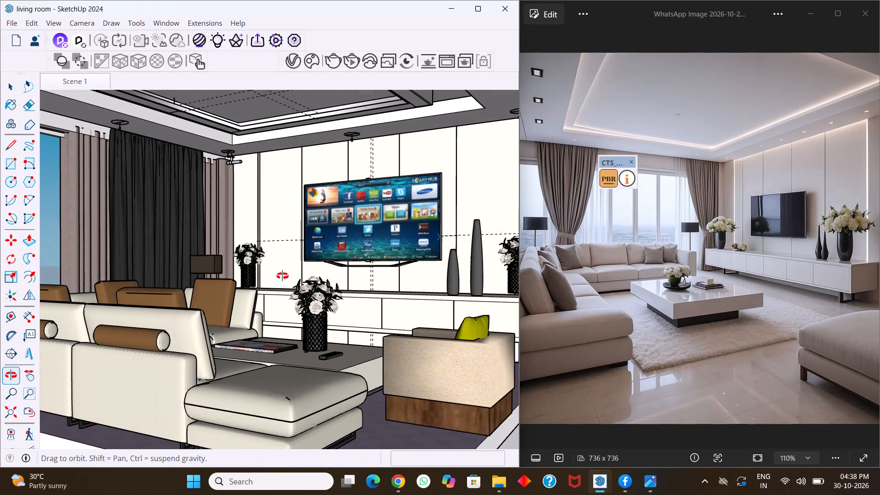
middle_drag(282, 276, 322, 306)
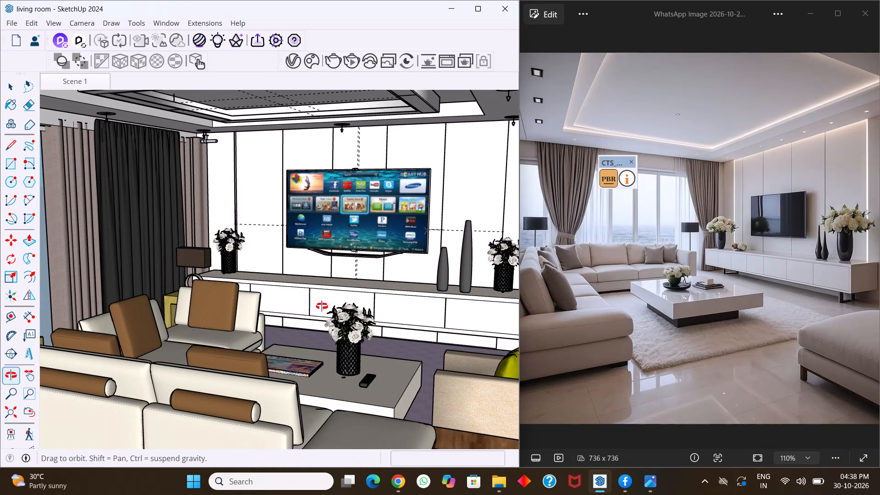
middle_drag(322, 306, 357, 326)
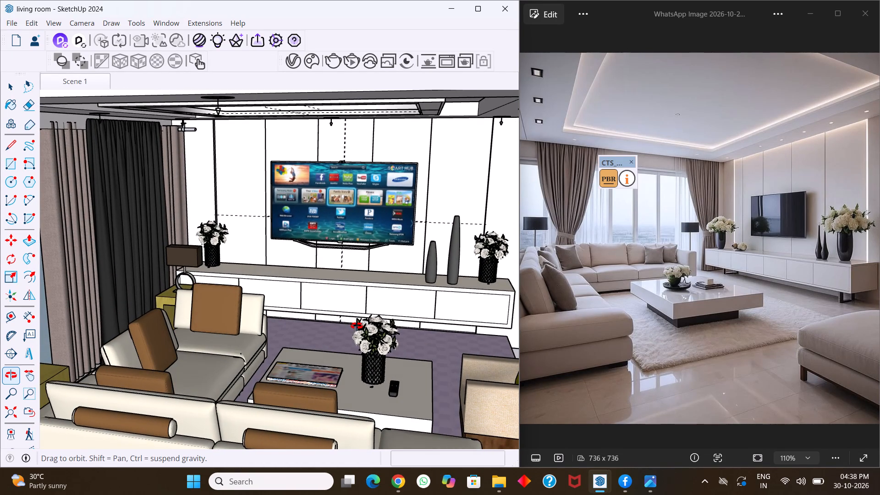
middle_drag(357, 326, 246, 296)
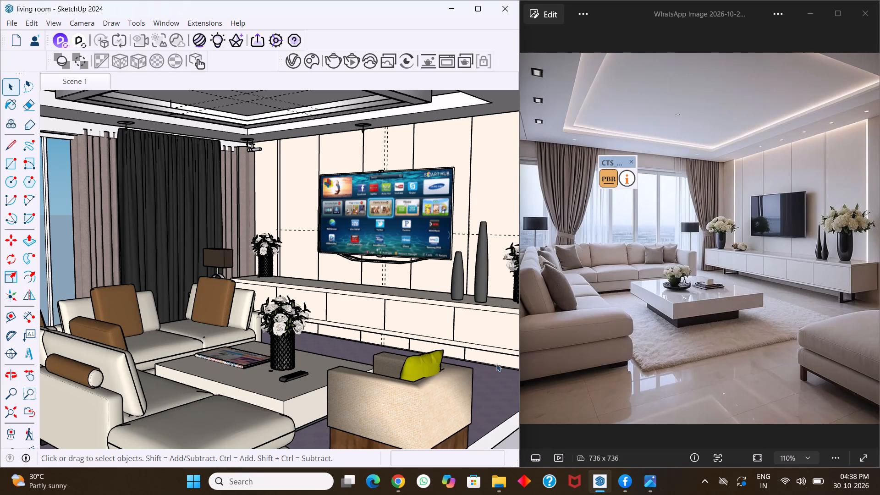
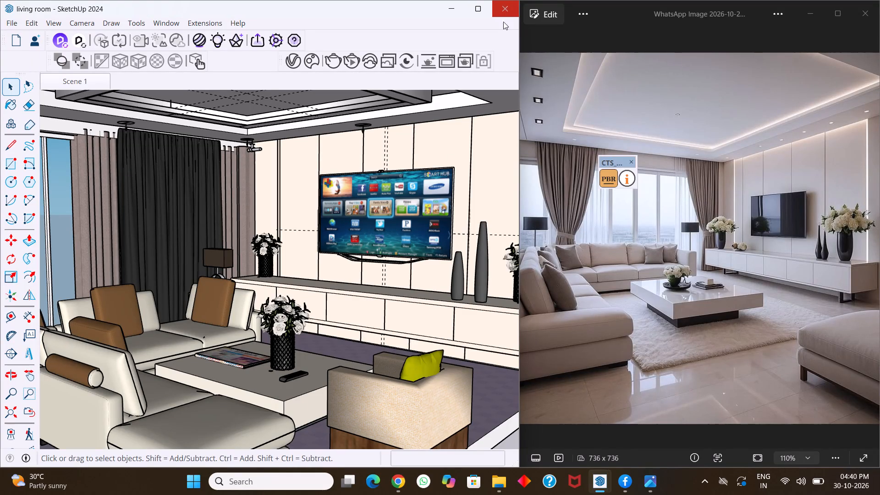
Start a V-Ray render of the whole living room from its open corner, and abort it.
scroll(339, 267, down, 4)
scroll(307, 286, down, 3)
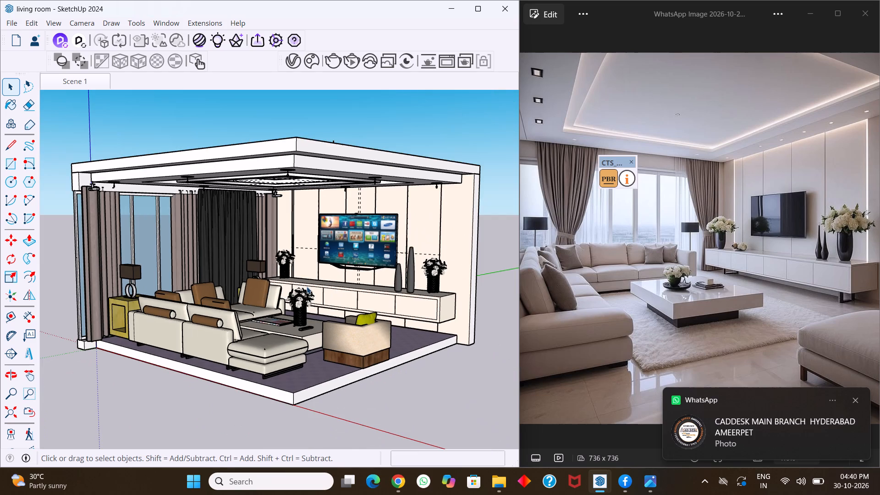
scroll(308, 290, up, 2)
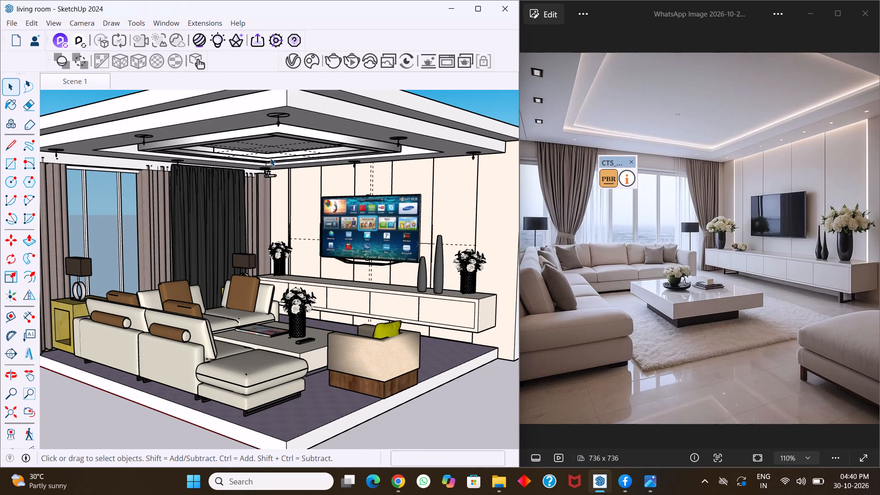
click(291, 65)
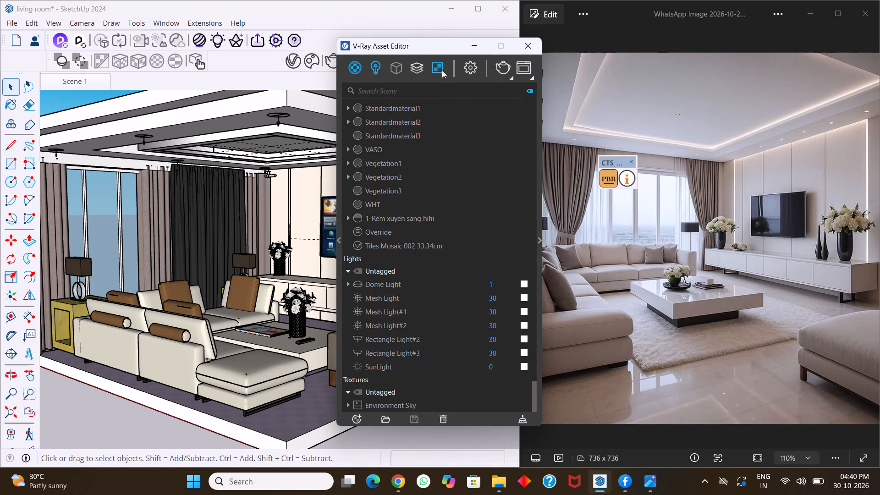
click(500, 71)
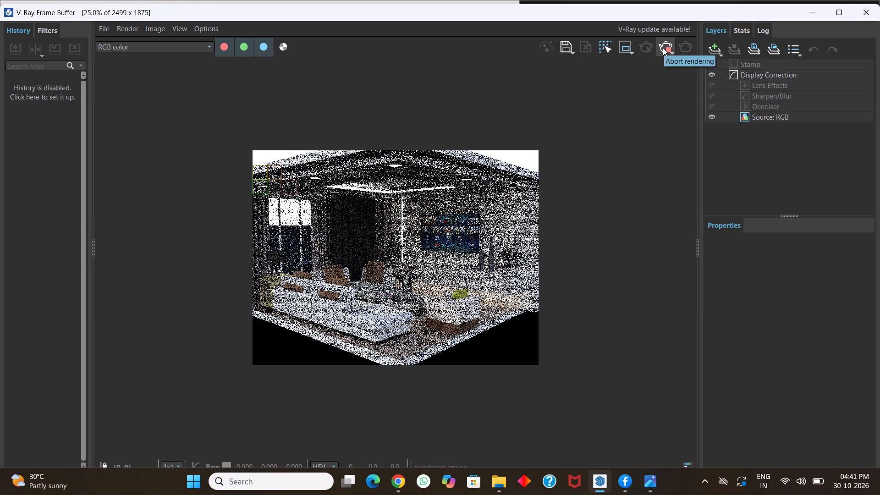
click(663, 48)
Set the image width in the V-Ray render output settings to 2000.
drag(638, 16, 649, 225)
click(470, 66)
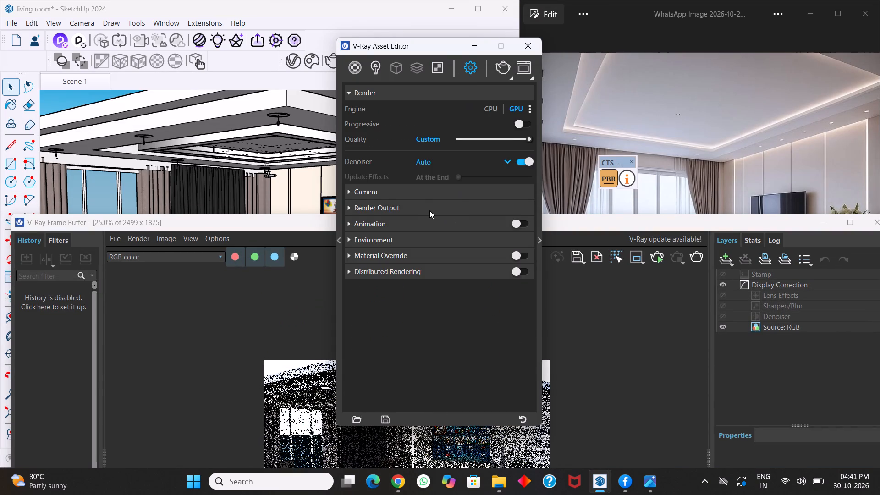
click(429, 209)
drag(434, 236, 396, 244)
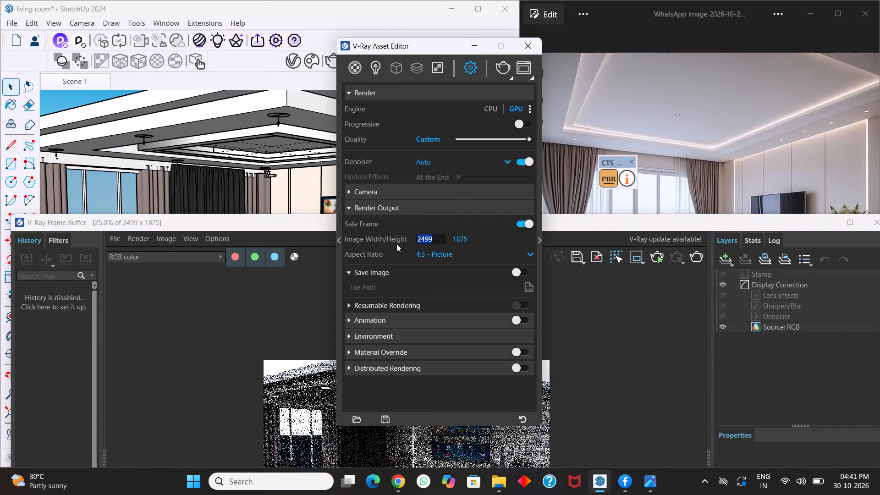
text(2000)
key(Return)
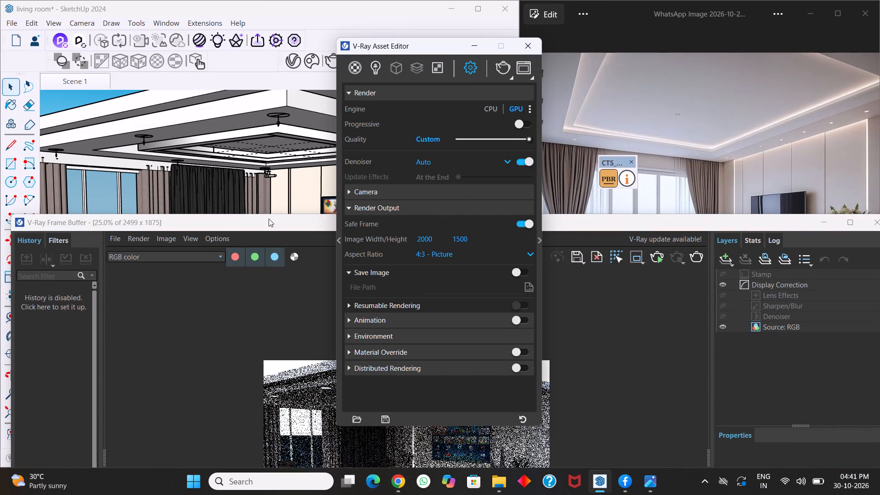
Start interactive rendering of the living room from its open corner and inspect the rendered image.
click(270, 222)
click(660, 254)
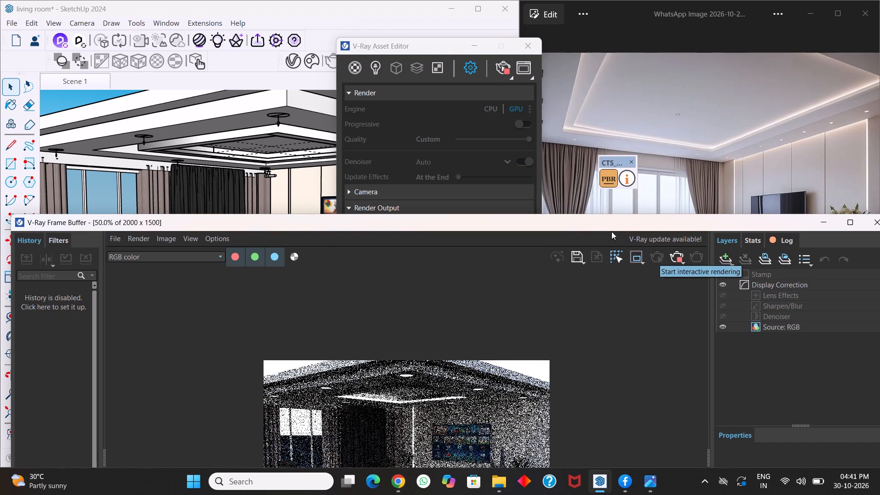
drag(595, 223, 594, 27)
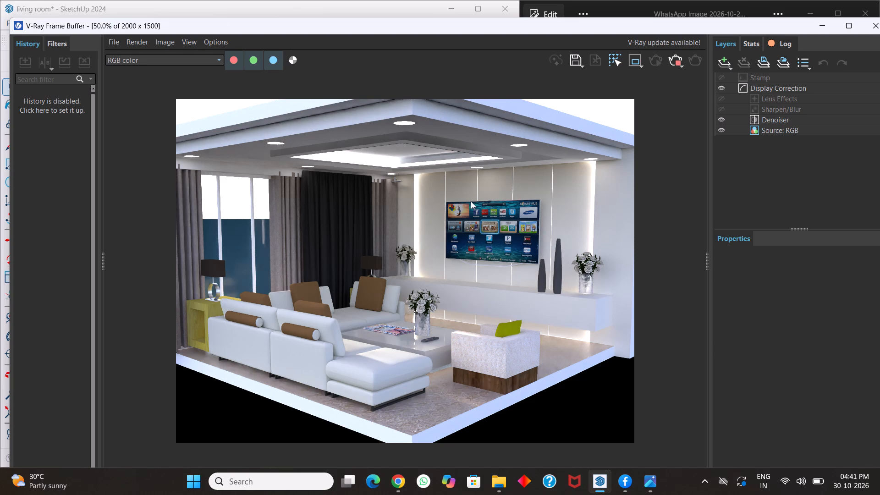
middle_drag(470, 203, 463, 178)
scroll(431, 255, up, 1)
scroll(431, 255, down, 1)
drag(561, 27, 520, 182)
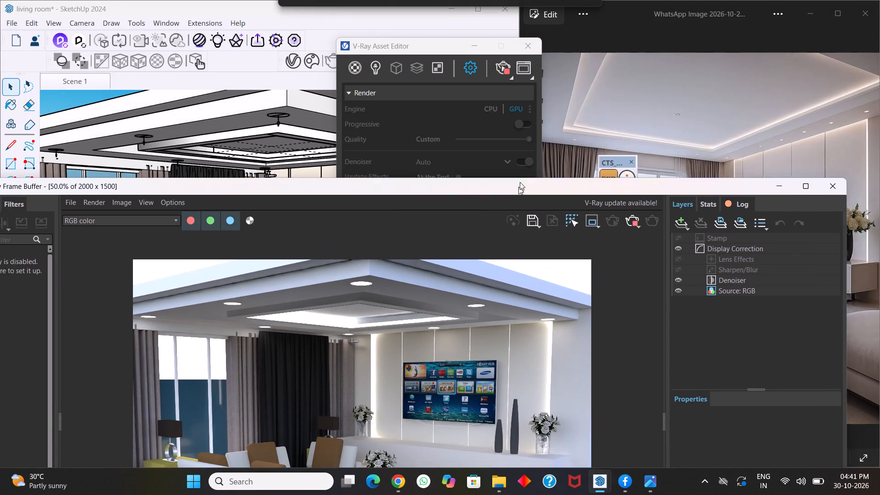
drag(520, 182, 564, 60)
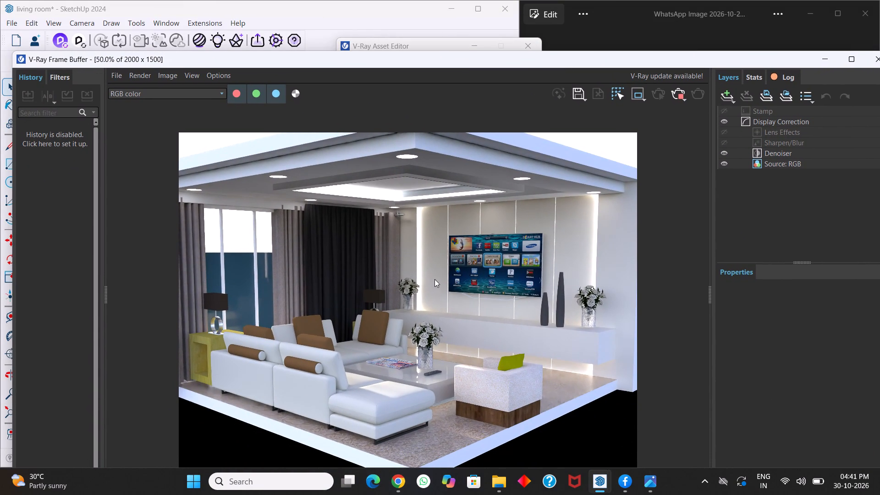
Examine the interactive render from a reoriented open-corner view of the sofas, curtains, armchair and TV wall.
drag(407, 58, 687, 108)
middle_drag(155, 301, 196, 295)
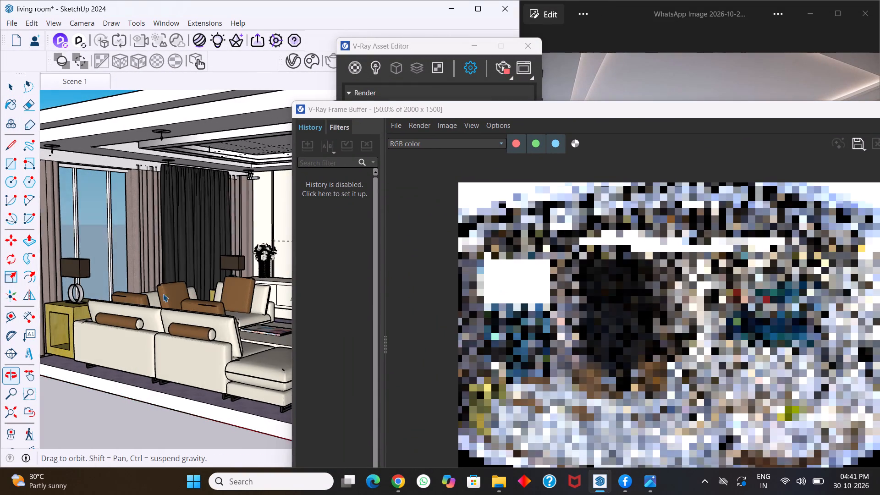
middle_drag(159, 292, 42, 313)
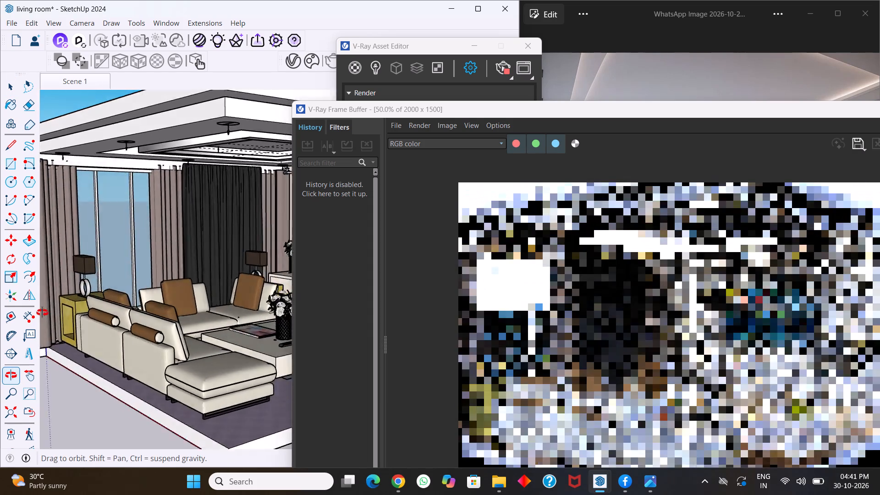
middle_drag(42, 313, 12, 318)
middle_drag(165, 300, 120, 266)
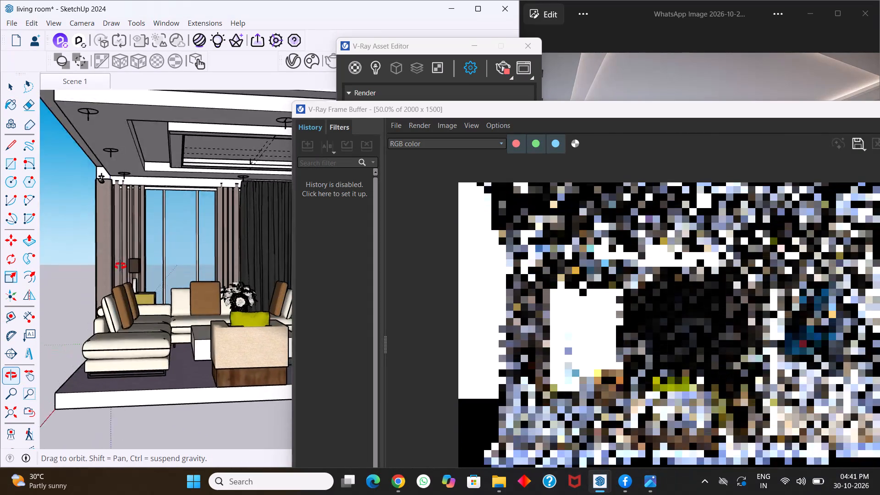
middle_drag(120, 266, 197, 291)
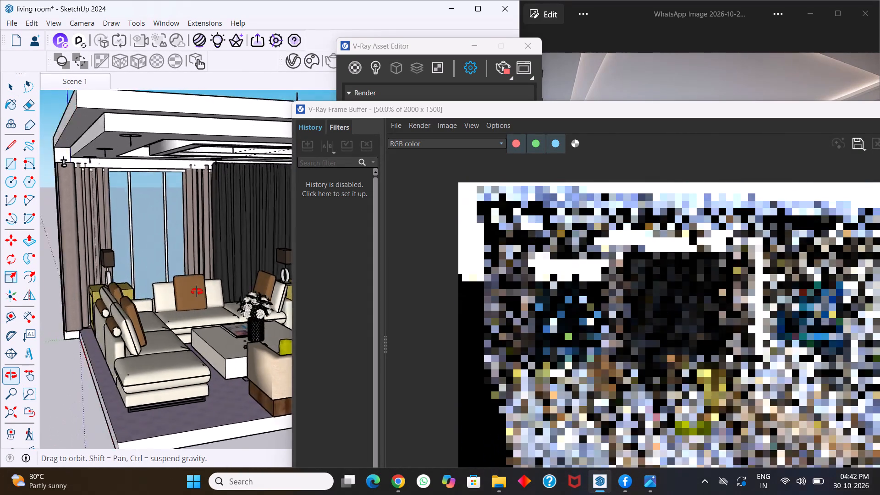
middle_drag(197, 291, 227, 291)
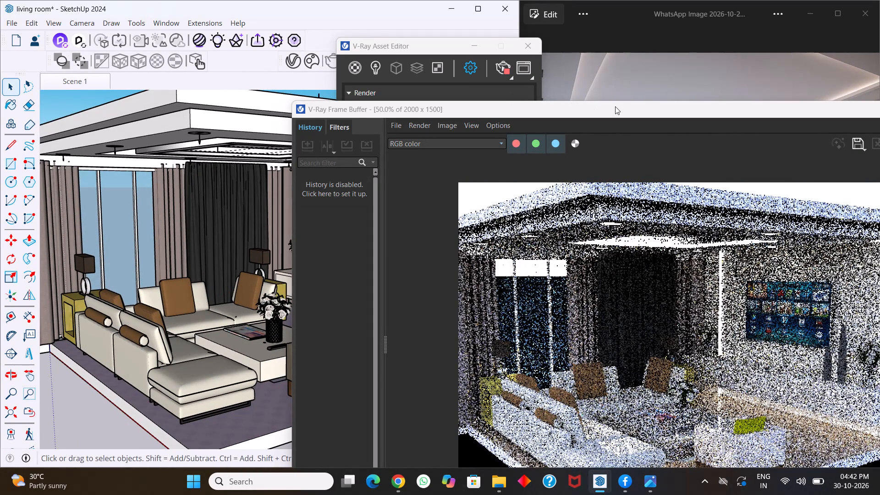
drag(615, 106, 344, 64)
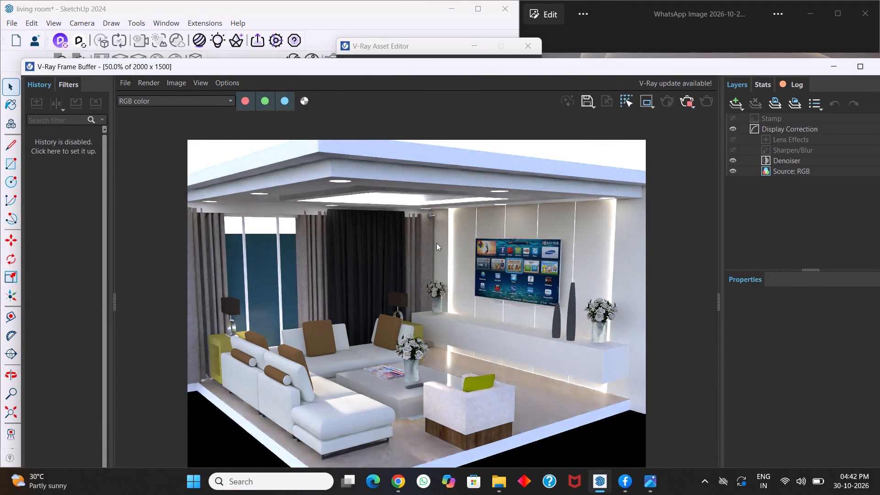
drag(587, 63, 587, 63)
drag(587, 63, 445, 135)
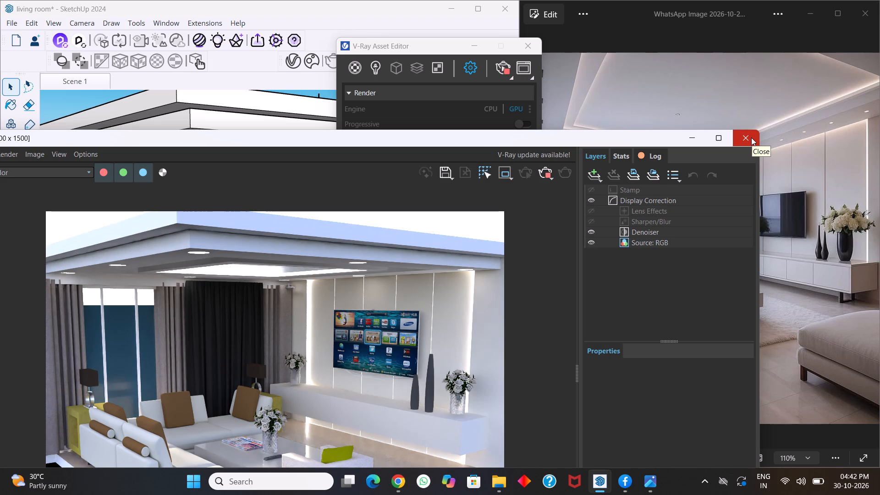
drag(452, 138, 529, 0)
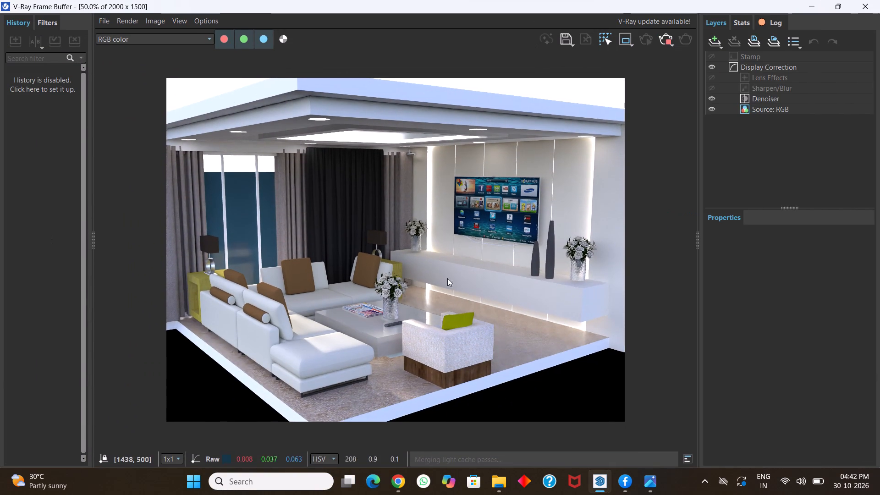
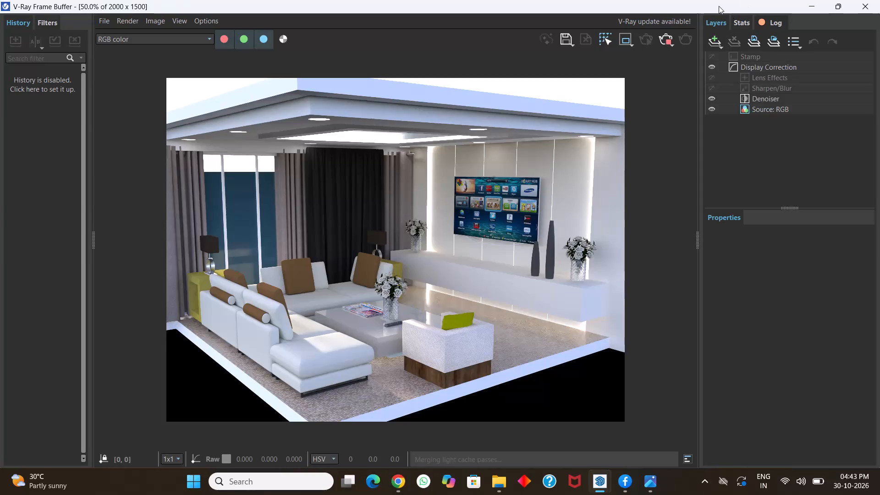
Arrange the V-Ray Frame Buffer and the expanded Asset Editor windows so the living room model stays visible beside them.
drag(718, 6, 754, 58)
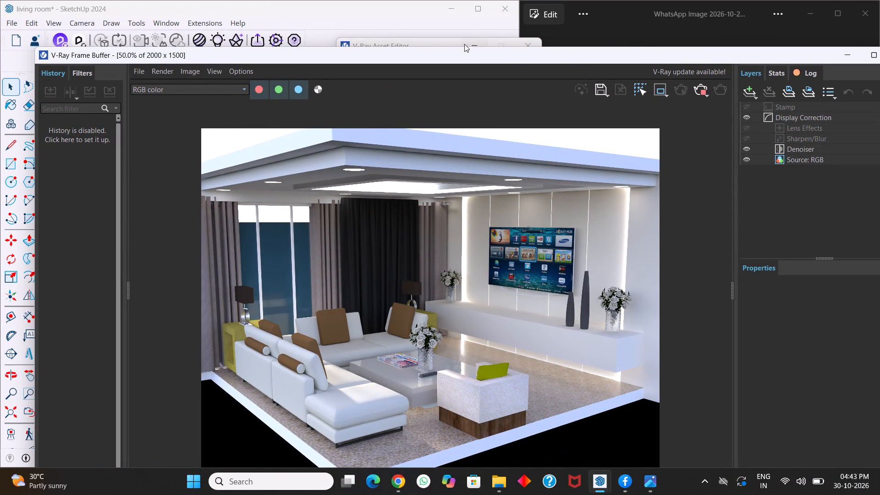
click(447, 44)
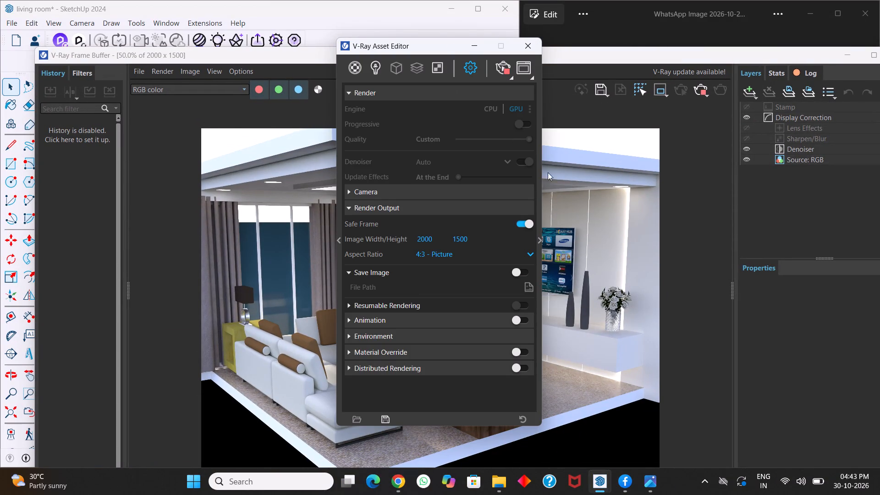
click(354, 67)
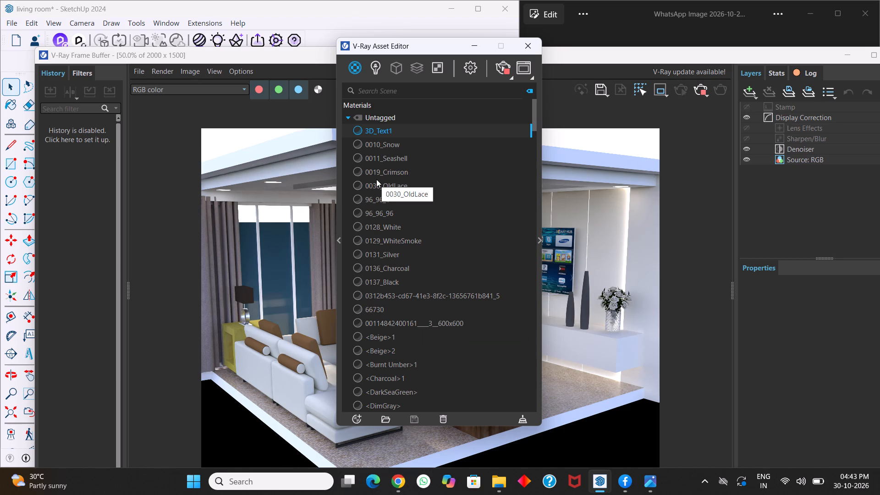
drag(382, 43, 496, 71)
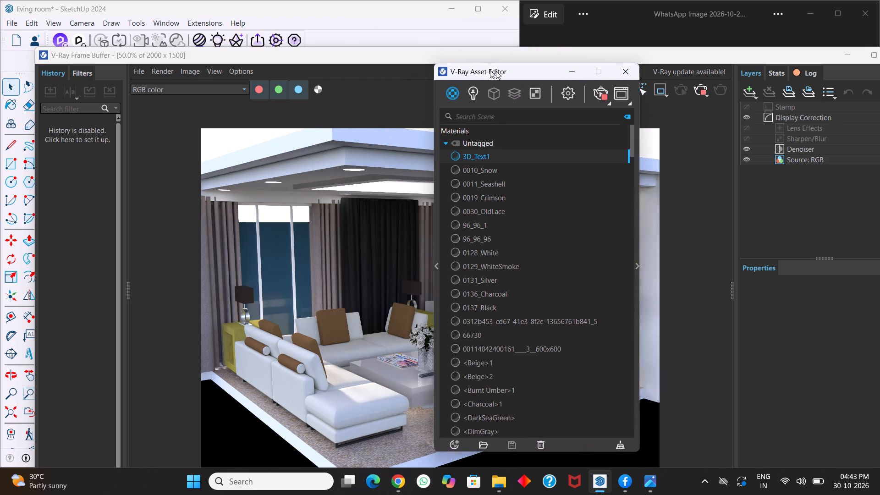
drag(496, 71, 710, 62)
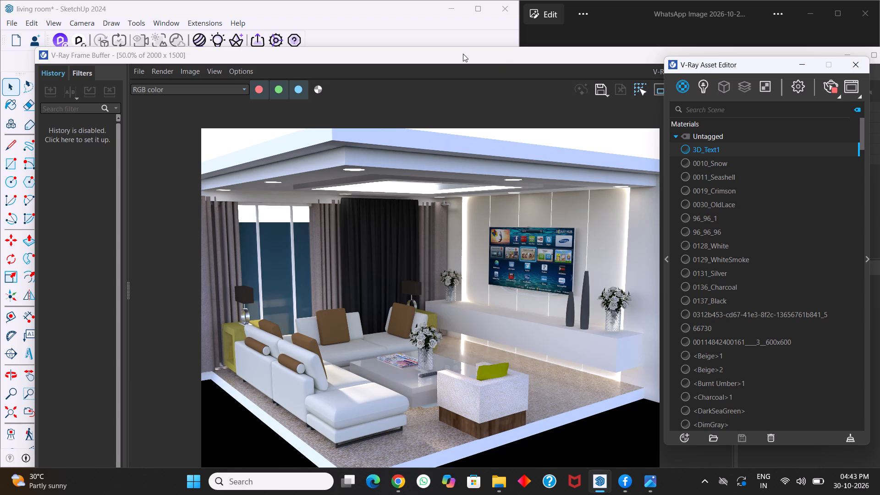
drag(463, 54, 499, 262)
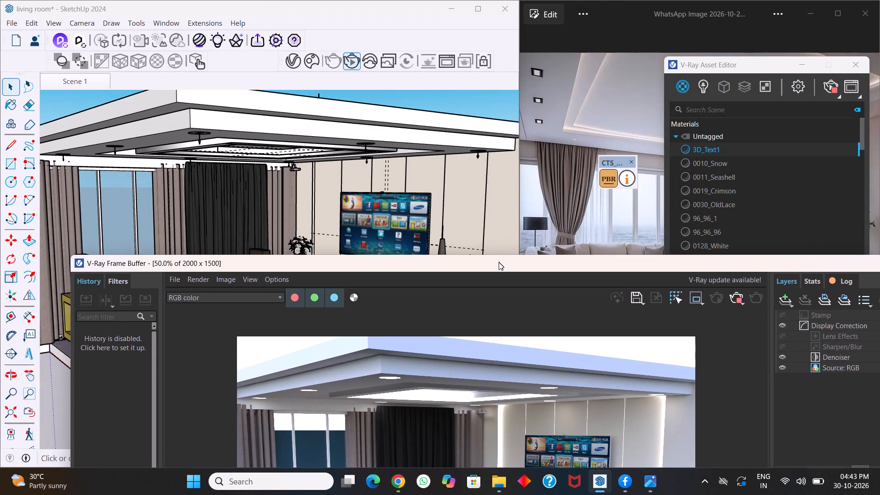
drag(499, 262, 437, 52)
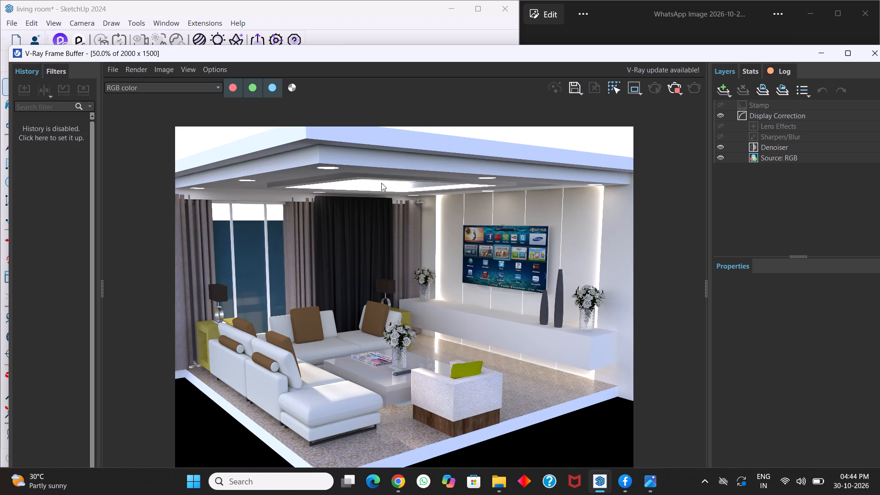
drag(404, 57, 425, 114)
drag(425, 114, 399, 211)
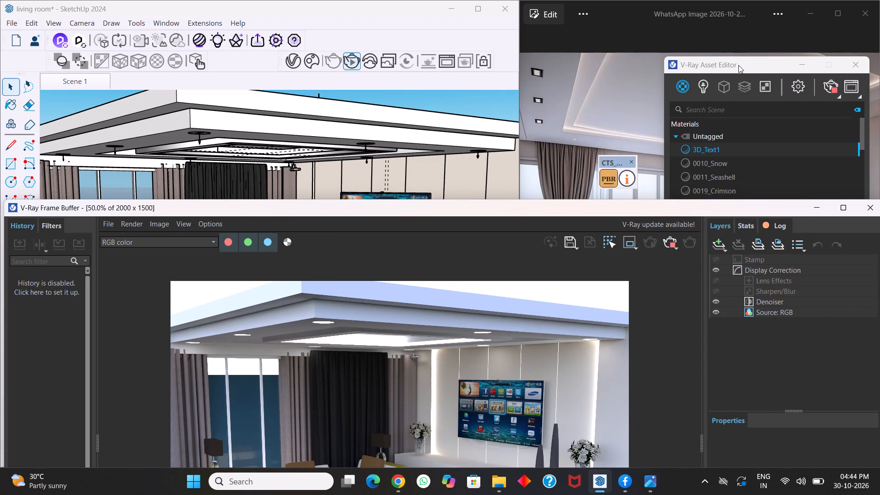
click(738, 65)
drag(738, 65, 580, 93)
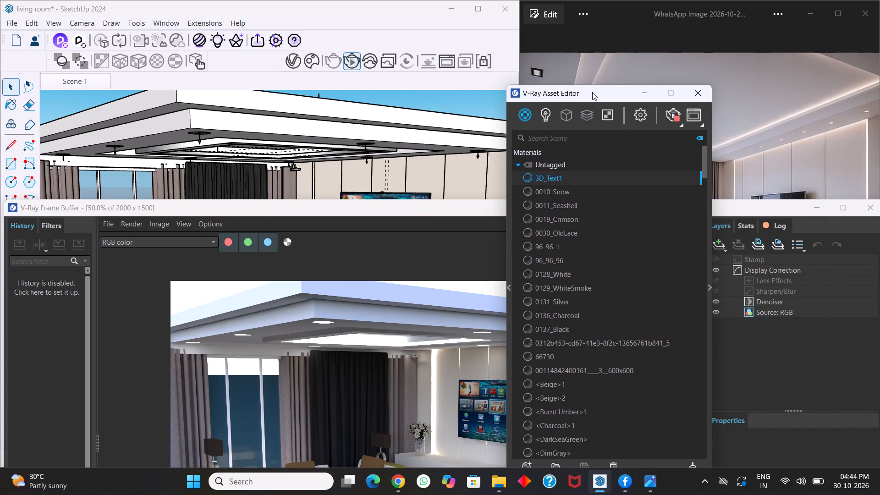
drag(593, 92, 570, 61)
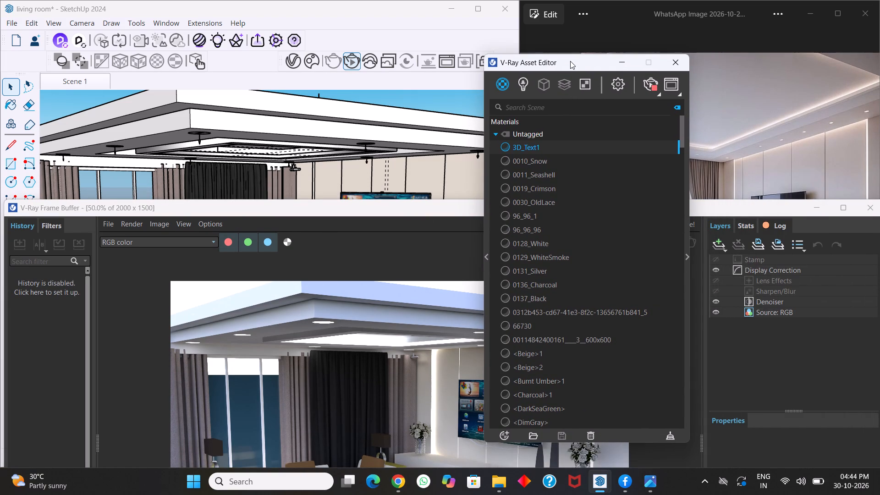
drag(577, 60, 524, 27)
click(633, 231)
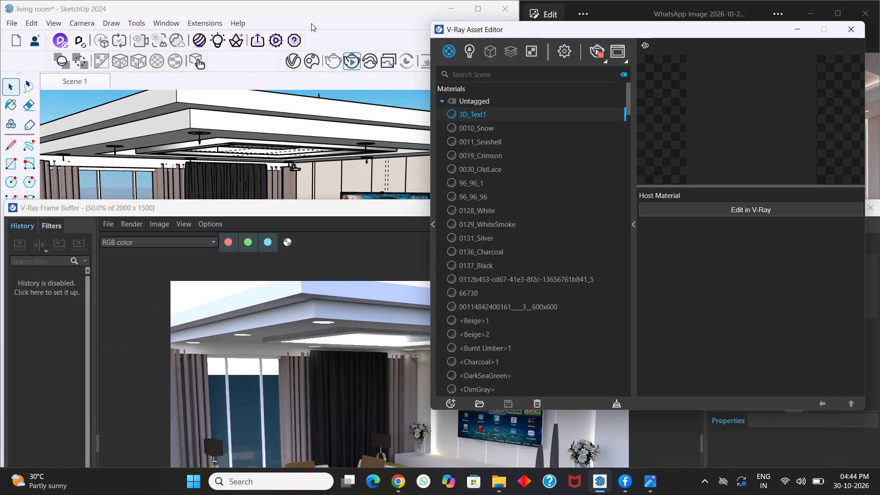
click(448, 47)
click(336, 208)
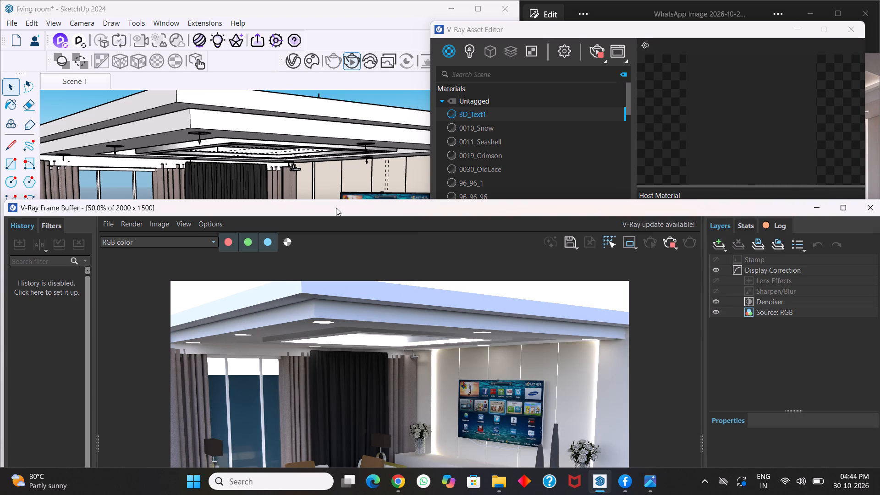
drag(336, 208, 548, 233)
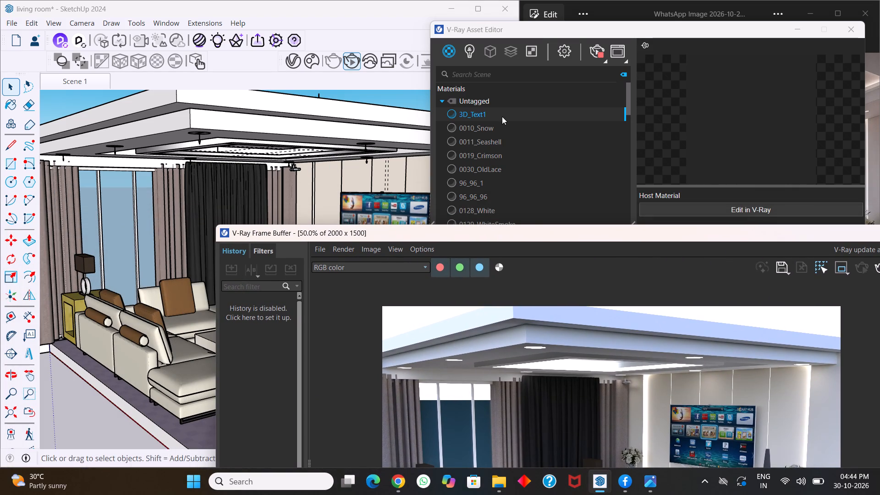
Open the bitmap settings of the Dome Light's HDR texture in the V-Ray Asset Editor.
click(464, 51)
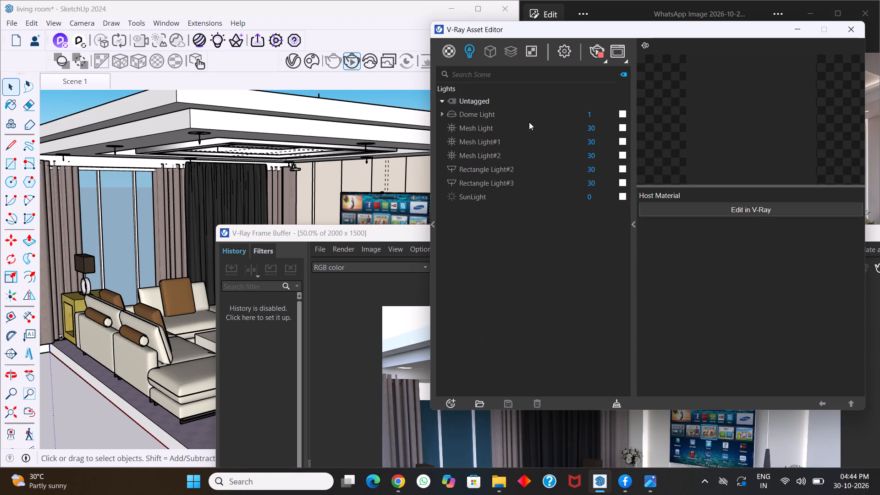
click(514, 113)
click(483, 115)
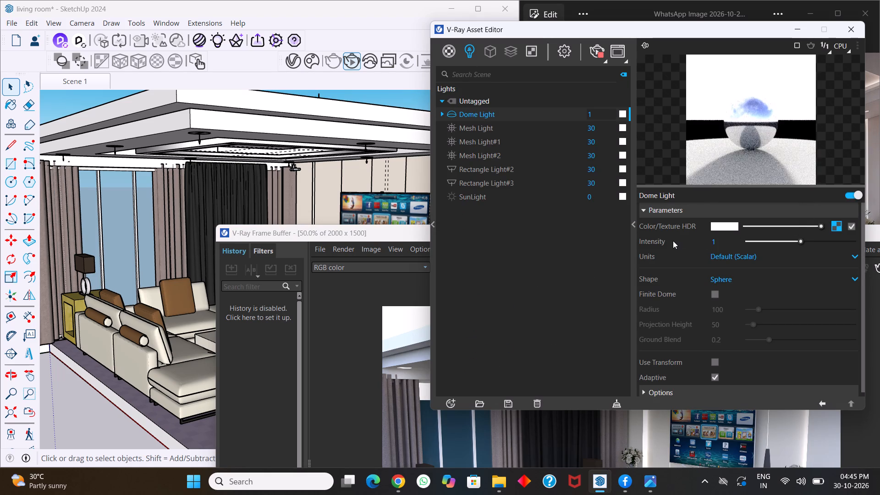
click(837, 227)
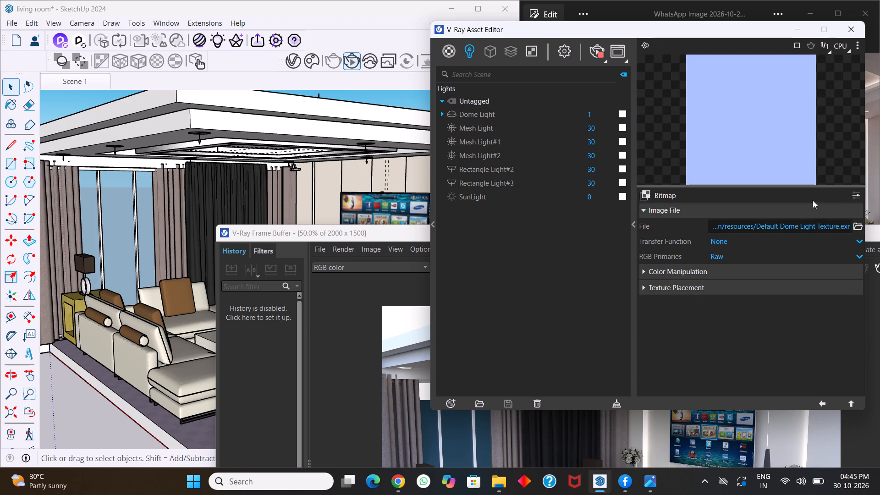
Switch to Chrome to look for an HDRI image.
click(394, 480)
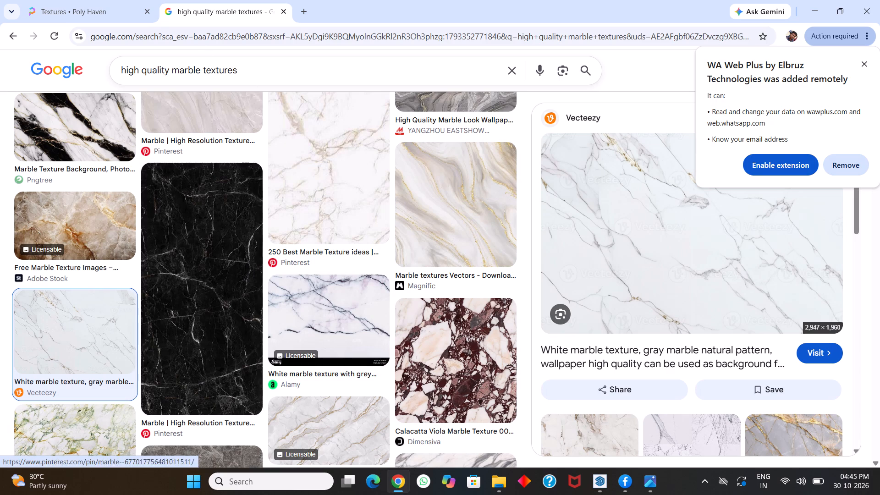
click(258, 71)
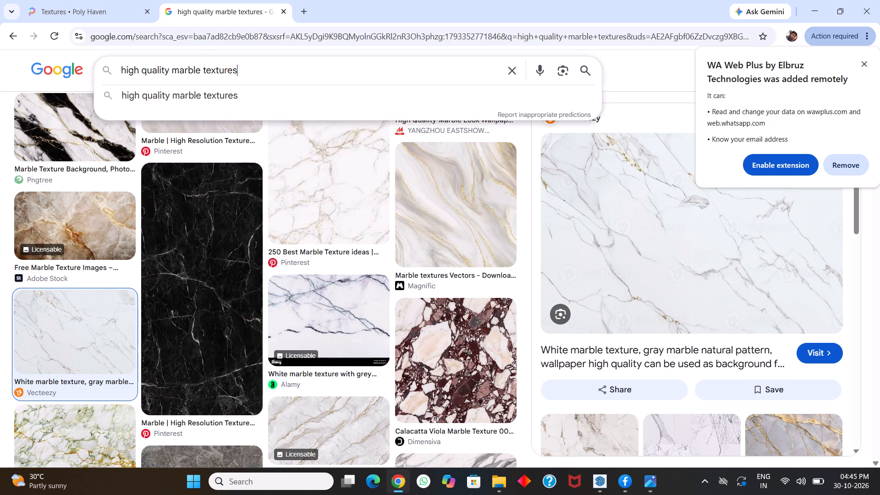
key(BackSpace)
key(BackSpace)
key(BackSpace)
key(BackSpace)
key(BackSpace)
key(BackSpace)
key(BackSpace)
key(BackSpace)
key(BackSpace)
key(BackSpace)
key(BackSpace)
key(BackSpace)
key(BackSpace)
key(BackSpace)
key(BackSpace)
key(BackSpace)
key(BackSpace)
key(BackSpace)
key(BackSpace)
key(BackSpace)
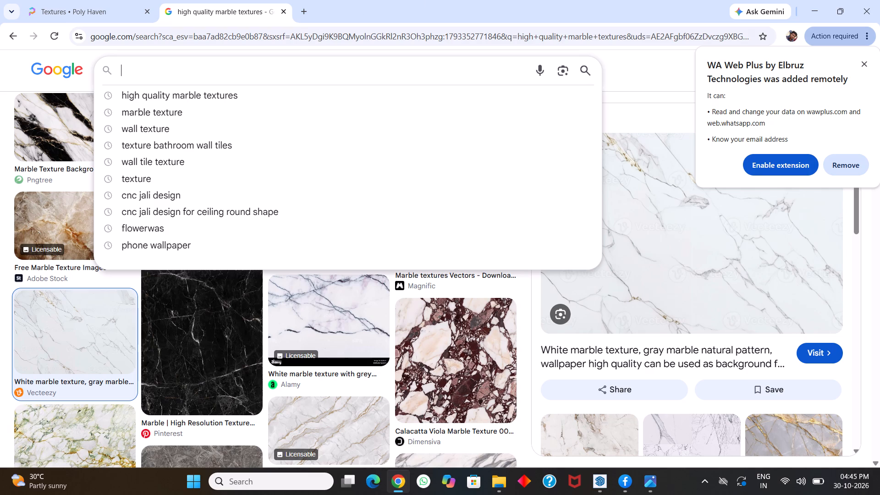
Search Google for "hdri images" in a new tab and open Poly Haven's HDRIs page.
click(298, 12)
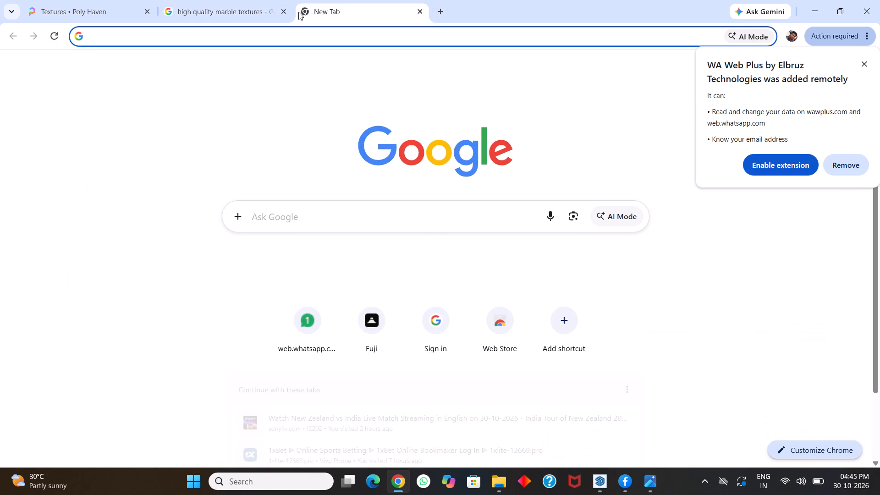
click(256, 211)
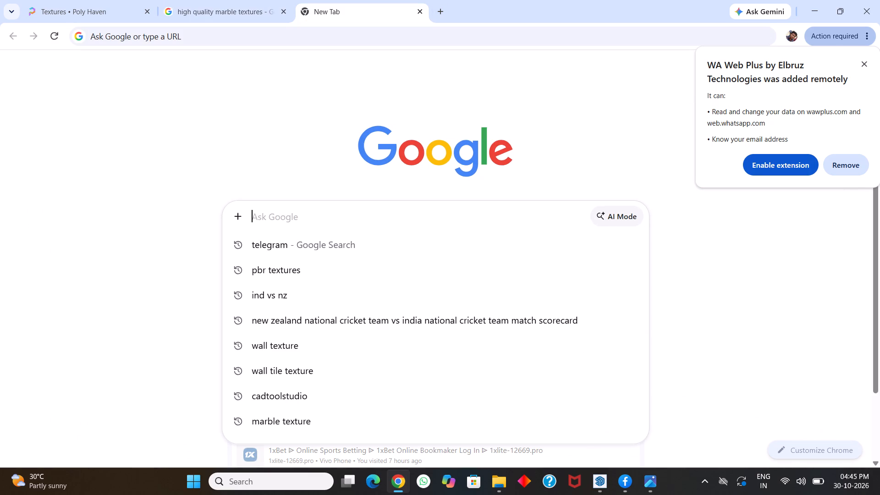
text(hdri)
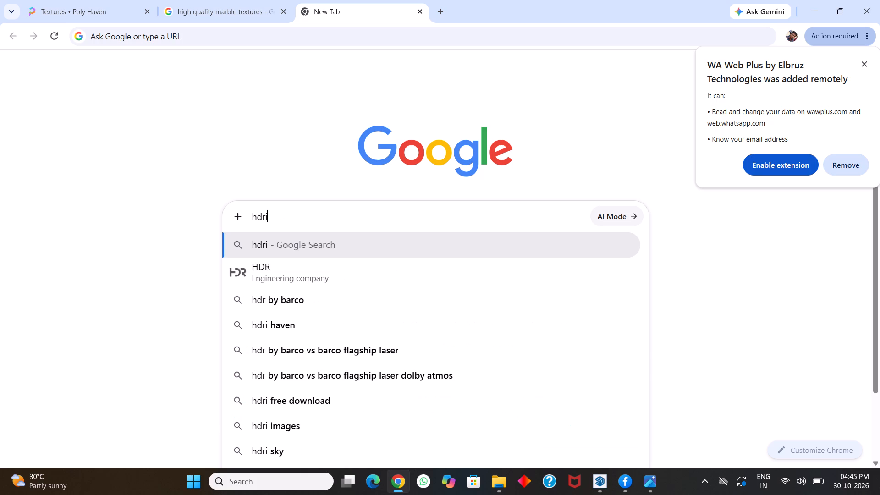
key(space)
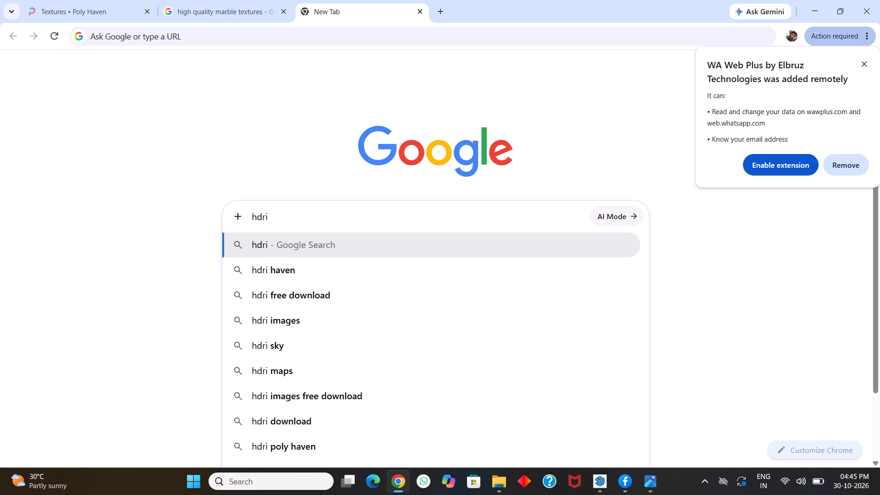
text(ima)
text(ges)
key(Return)
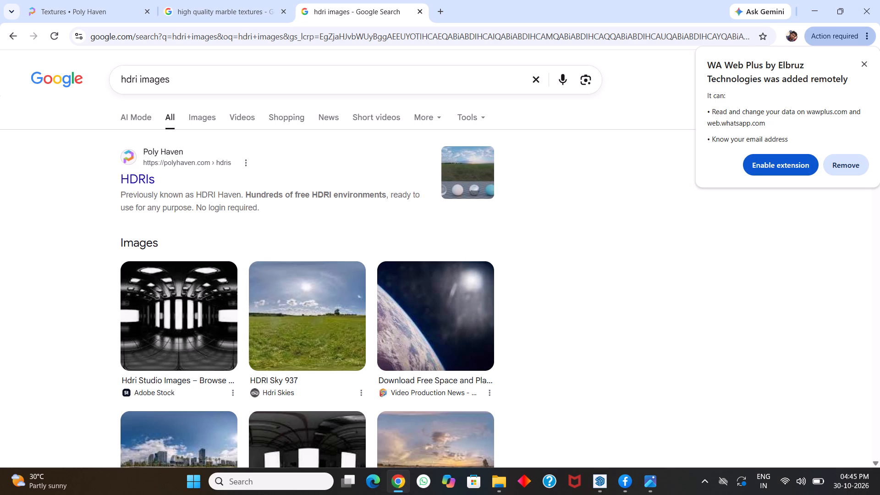
click(133, 178)
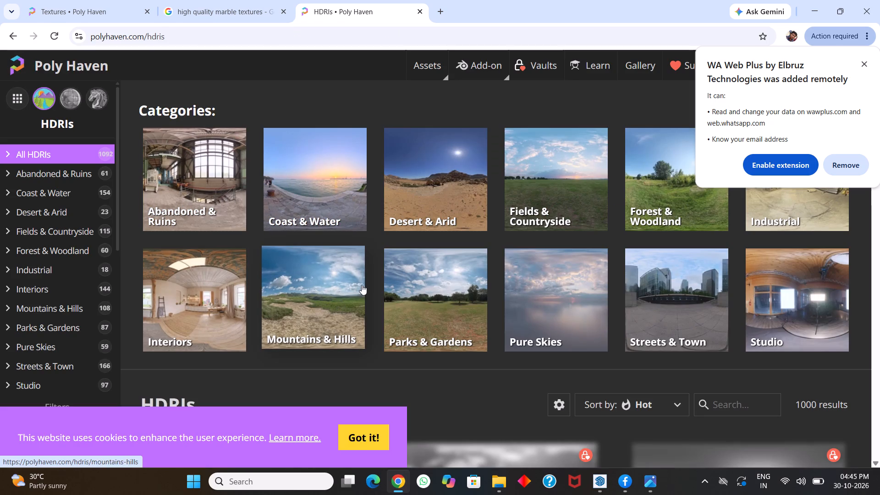
Examine Poly Haven's HDRI categories and environment thumbnails for a suitable dome light image.
scroll(441, 279, down, 4)
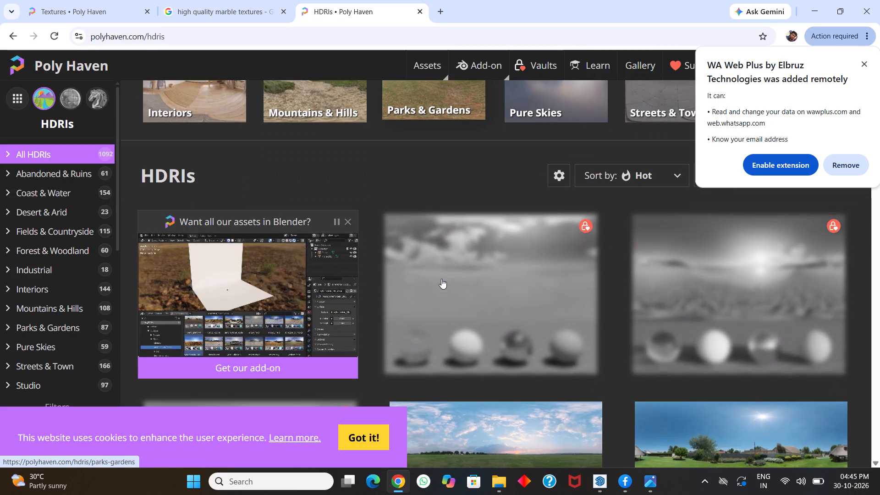
scroll(509, 301, down, 4)
scroll(434, 326, down, 5)
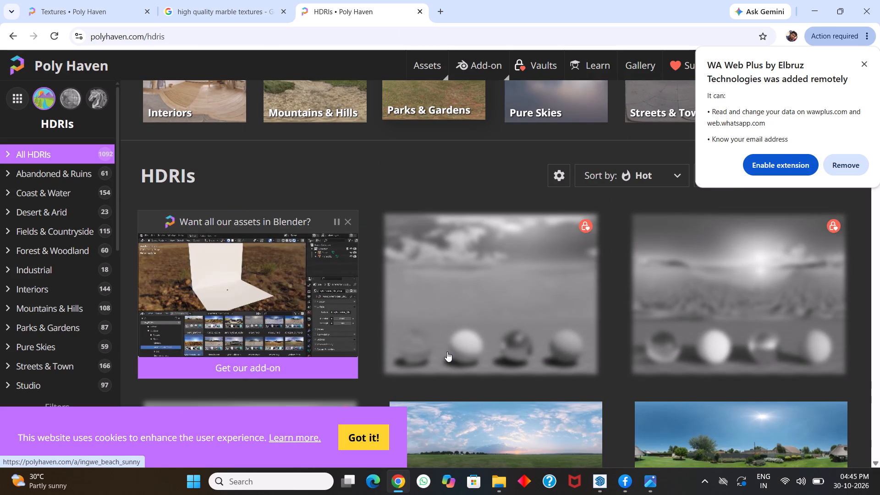
scroll(447, 352, up, 10)
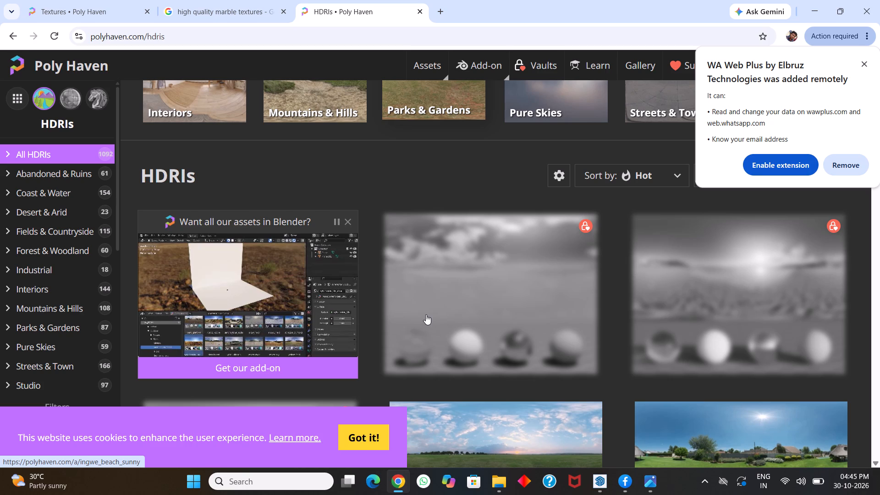
scroll(426, 314, down, 6)
scroll(426, 314, up, 6)
scroll(426, 314, down, 4)
scroll(426, 314, up, 3)
scroll(162, 224, up, 4)
Open the Abandoned & Ruins HDRI category and look through its environments.
click(71, 180)
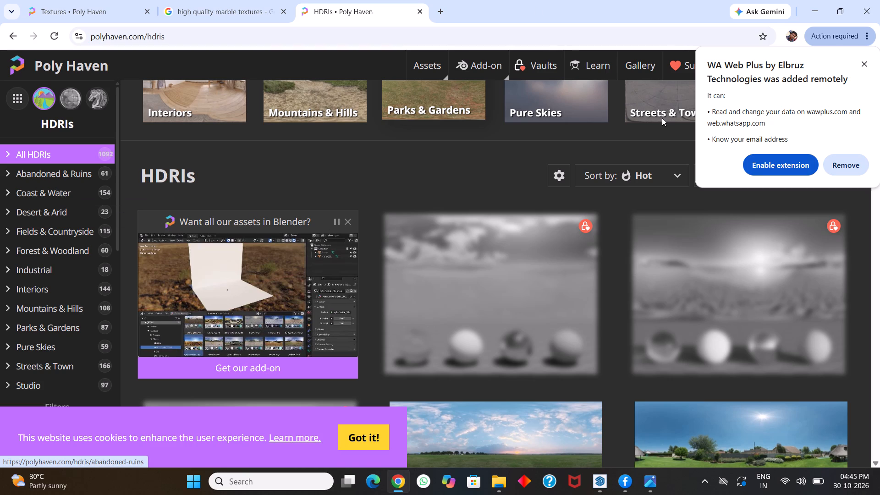
scroll(537, 289, down, 6)
scroll(534, 292, up, 6)
scroll(534, 292, down, 5)
scroll(534, 292, up, 4)
scroll(534, 292, down, 5)
scroll(534, 292, up, 5)
scroll(534, 292, down, 5)
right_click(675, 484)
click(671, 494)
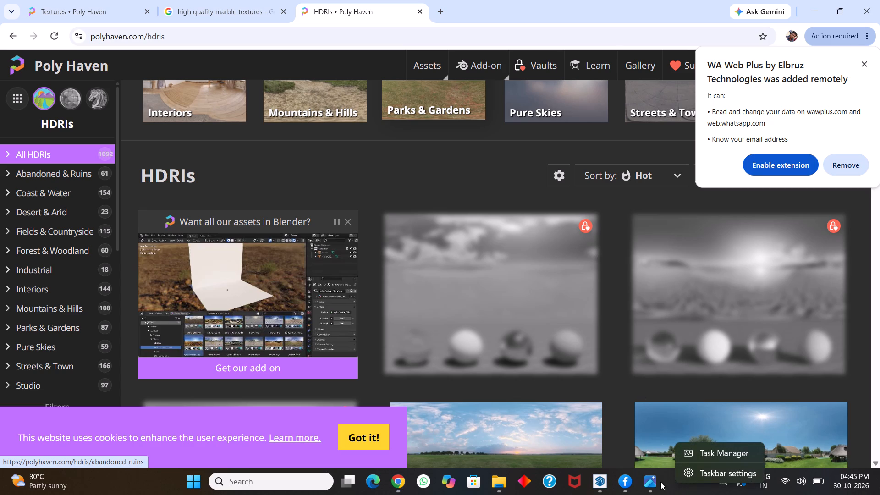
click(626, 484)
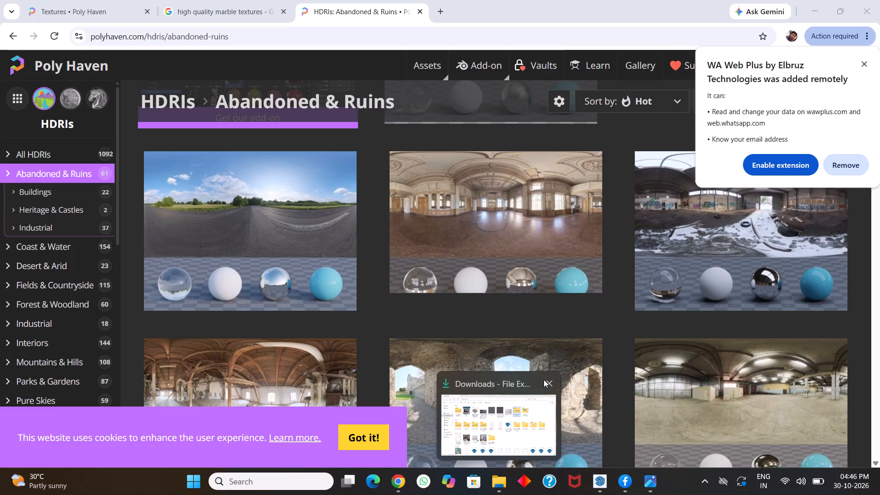
Close the Downloads folder window.
click(544, 380)
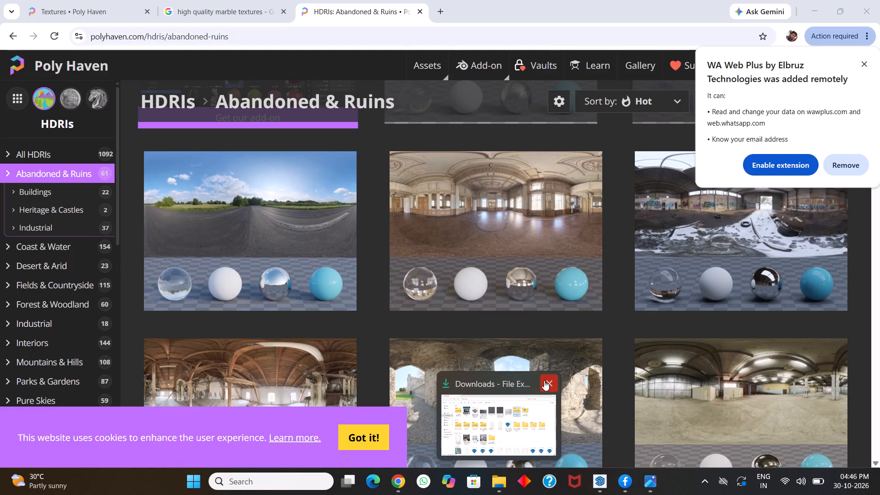
Examine the environments further down the Abandoned & Ruins HDRI category for a suitable dome light image.
scroll(489, 258, down, 5)
scroll(489, 258, up, 4)
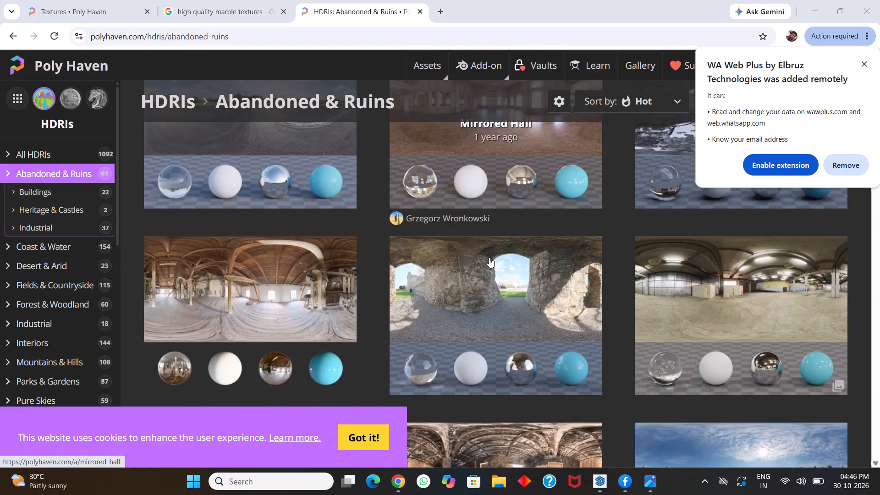
scroll(630, 374, down, 9)
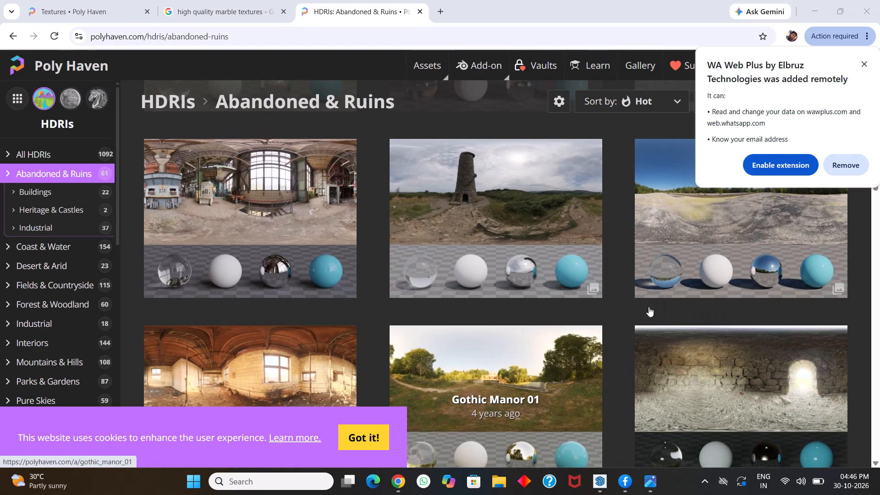
scroll(509, 381, down, 5)
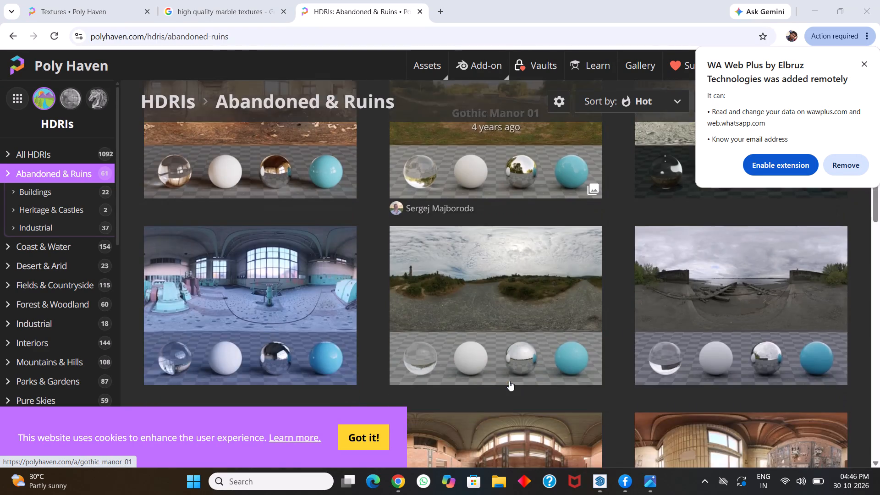
scroll(509, 381, down, 16)
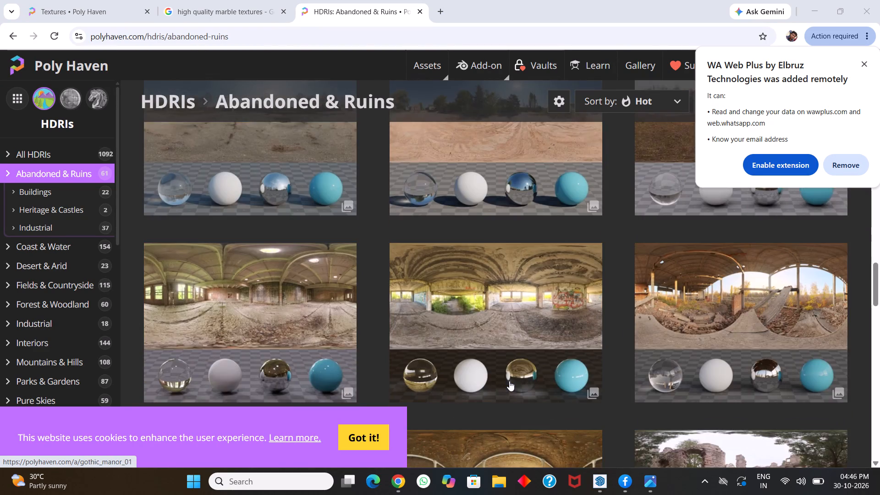
scroll(509, 381, down, 5)
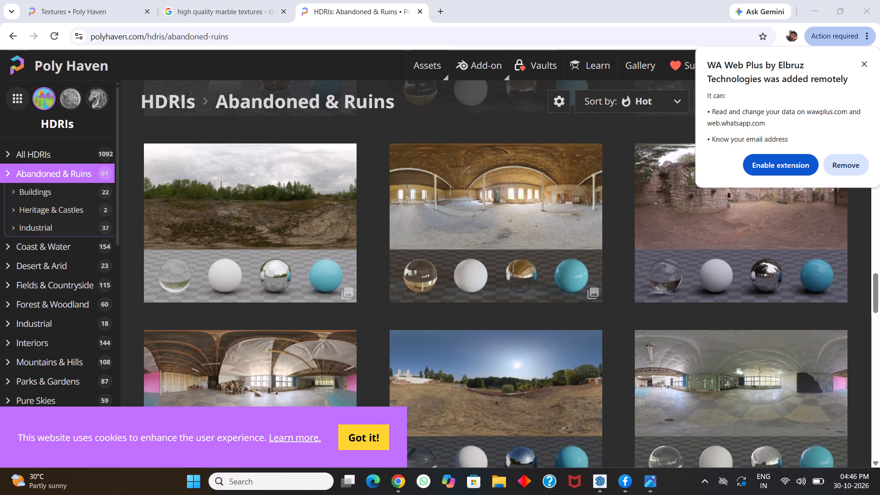
Look through the Heritage & Castles HDRIs and their Castle Ruins subcategory.
click(49, 209)
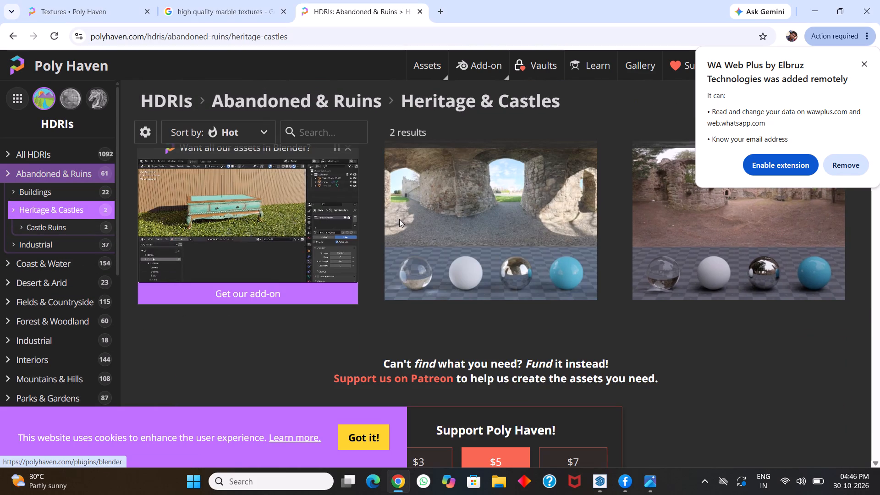
scroll(494, 240, down, 4)
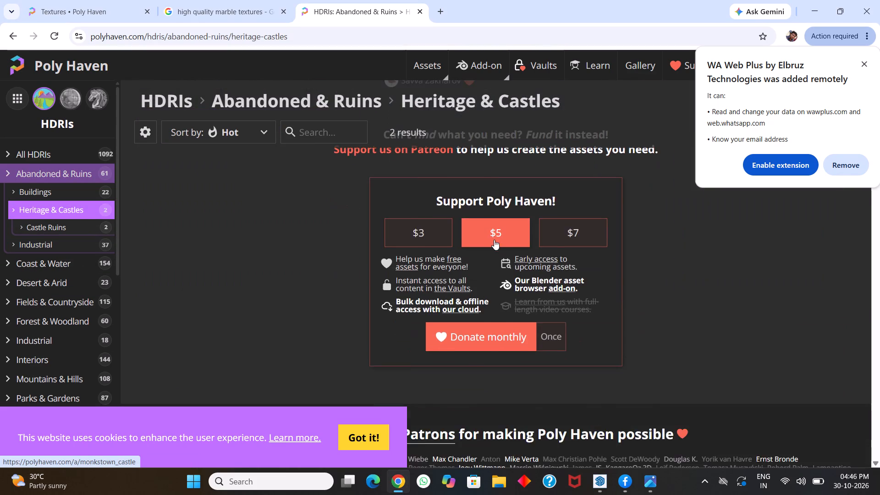
scroll(494, 240, up, 18)
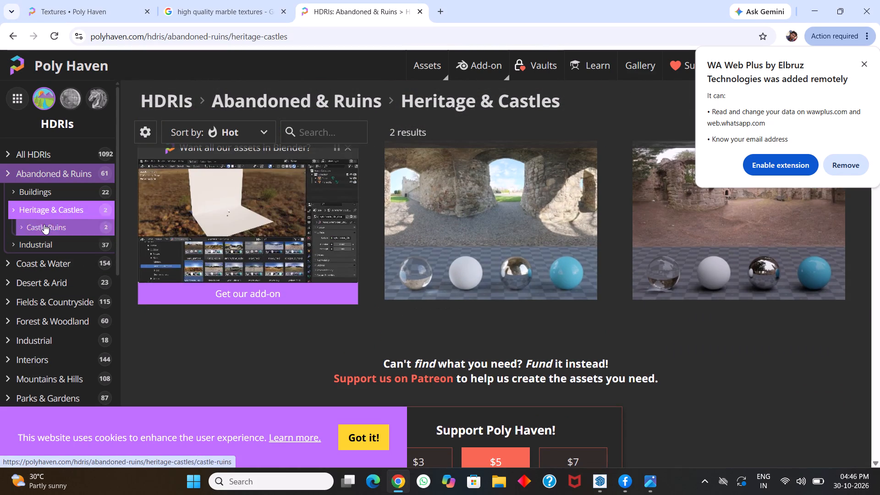
click(54, 226)
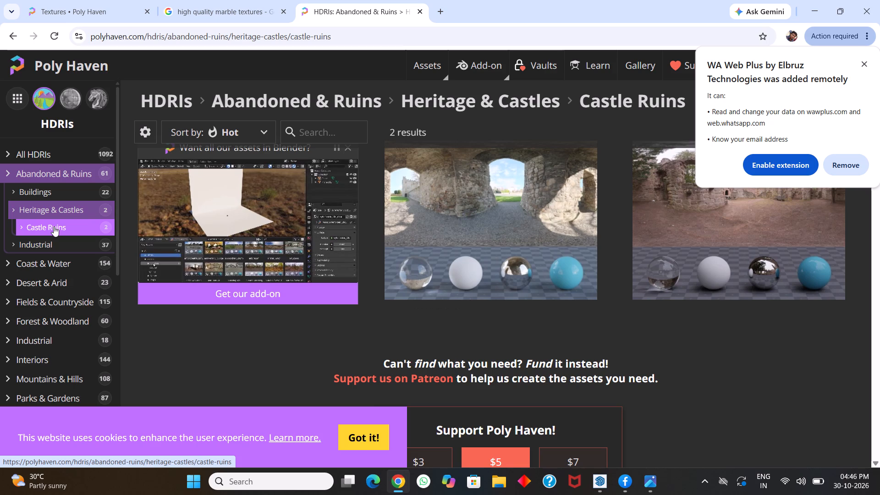
Browse the Buildings HDRIs, including Civic & Leisure Ruins, Derelict Interiors, Religious Ruins and Abandoned Residences.
click(37, 188)
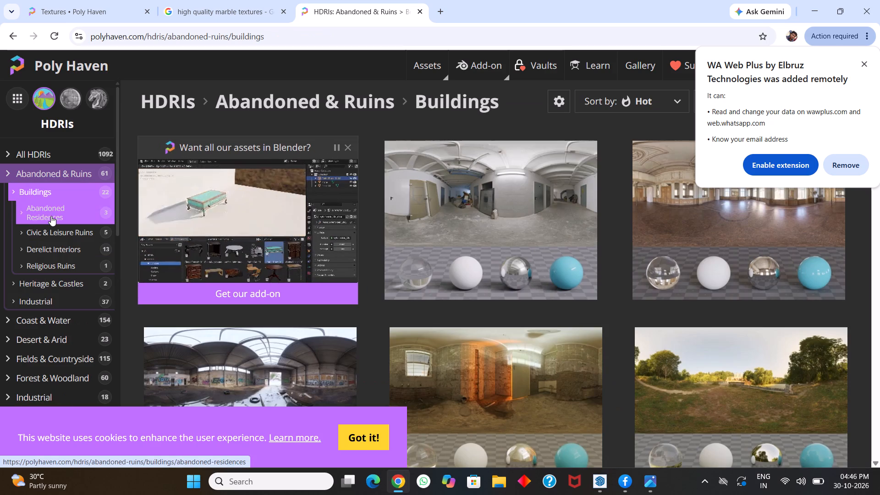
click(66, 235)
click(68, 253)
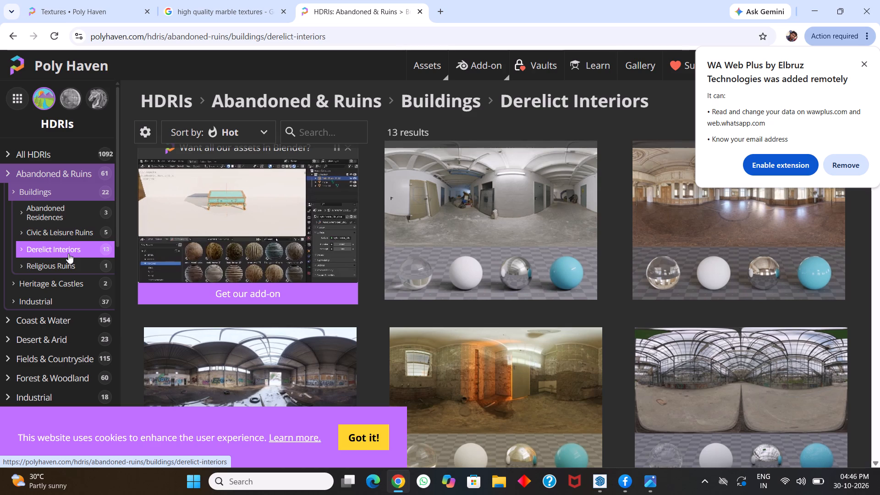
click(72, 264)
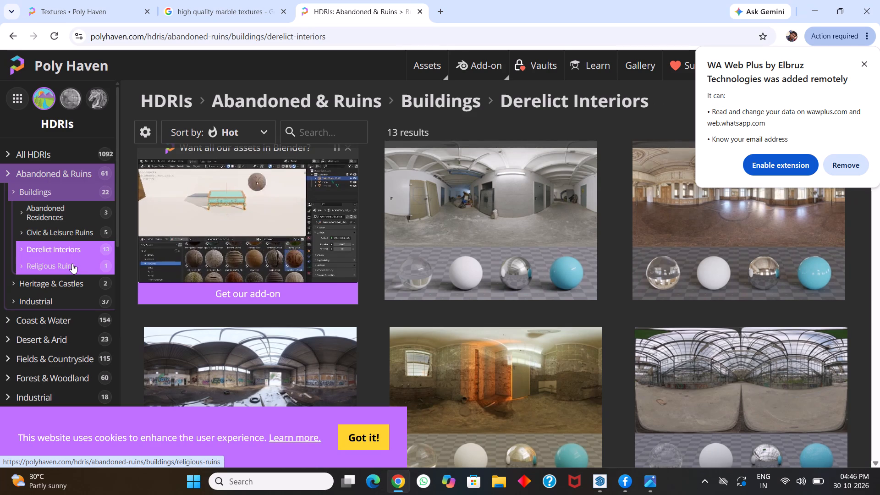
click(58, 208)
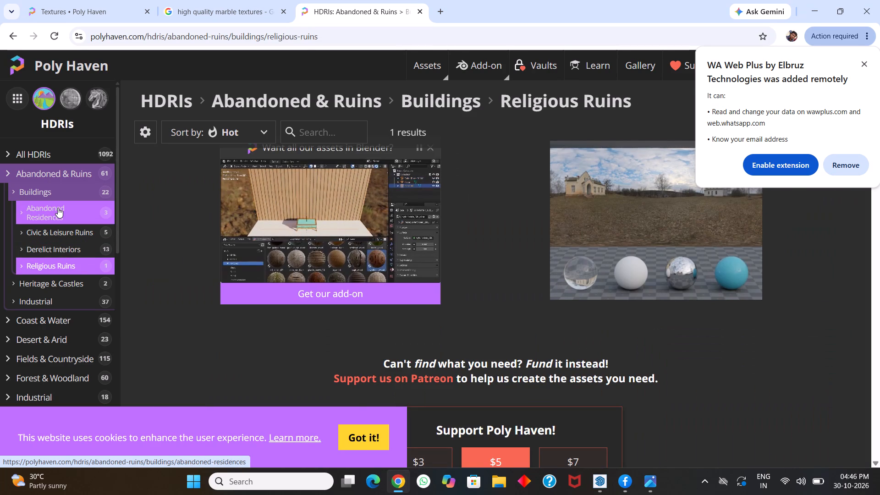
scroll(603, 321, down, 6)
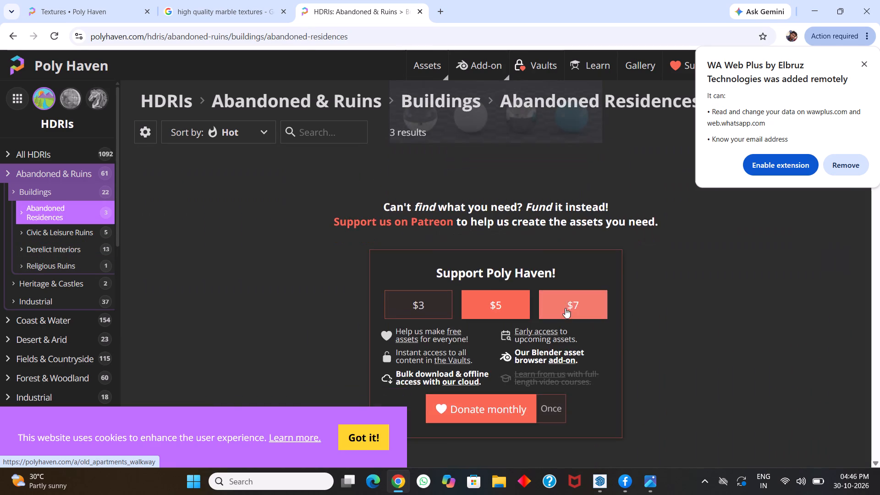
scroll(523, 254, up, 19)
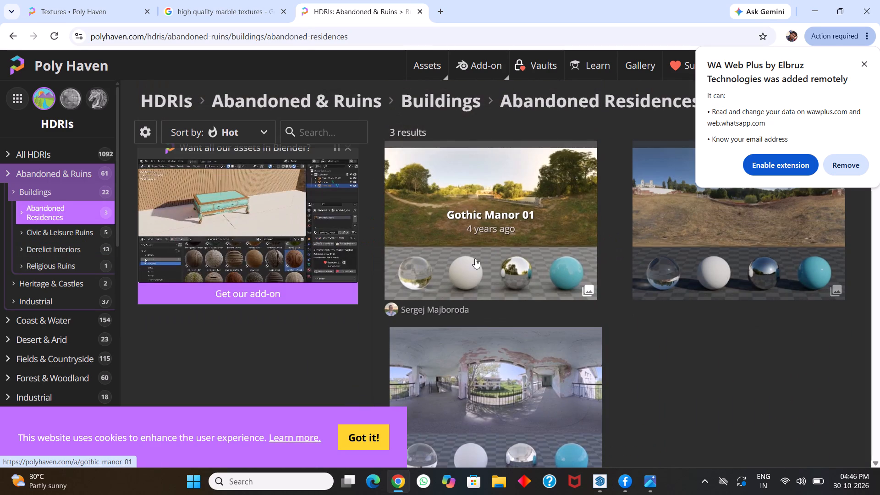
click(56, 192)
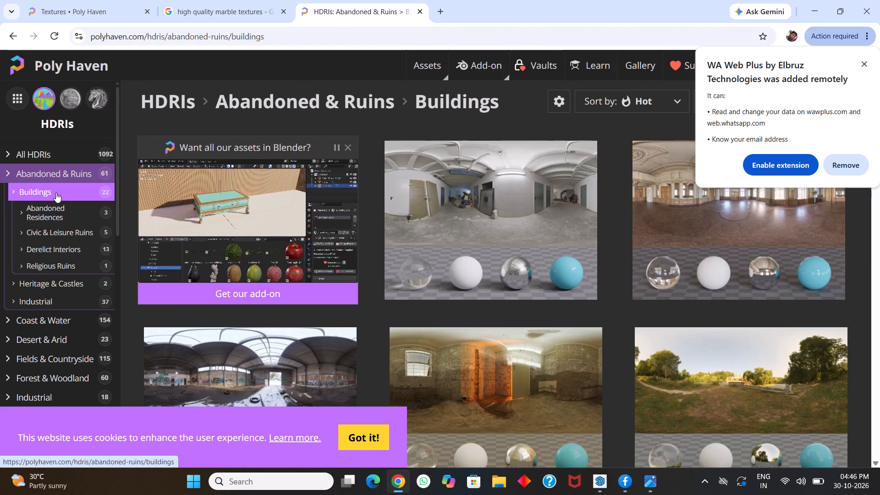
Return to the full Abandoned & Ruins category and open the Gothic Manor 01 HDRI.
click(18, 171)
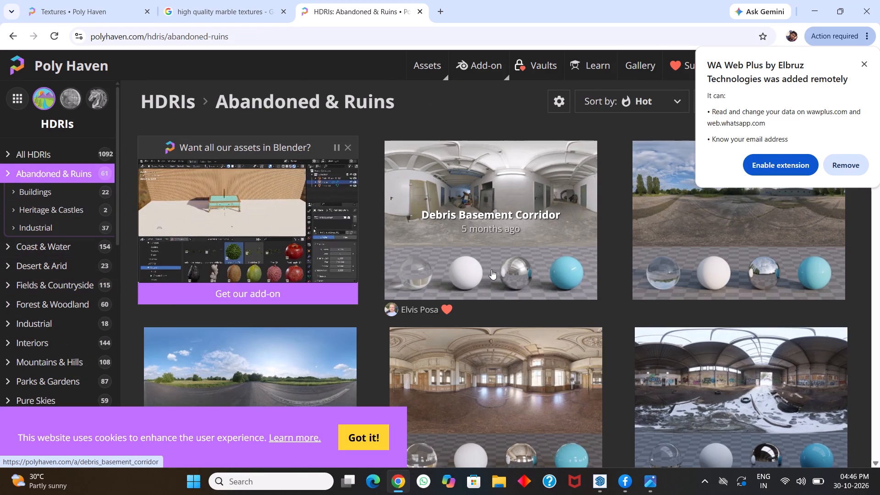
scroll(493, 269, down, 4)
scroll(493, 269, up, 9)
scroll(493, 269, down, 5)
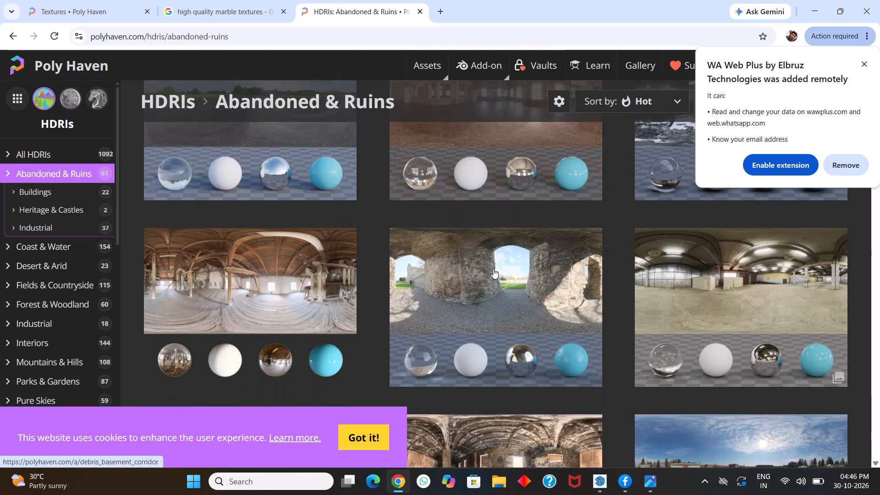
scroll(493, 269, down, 10)
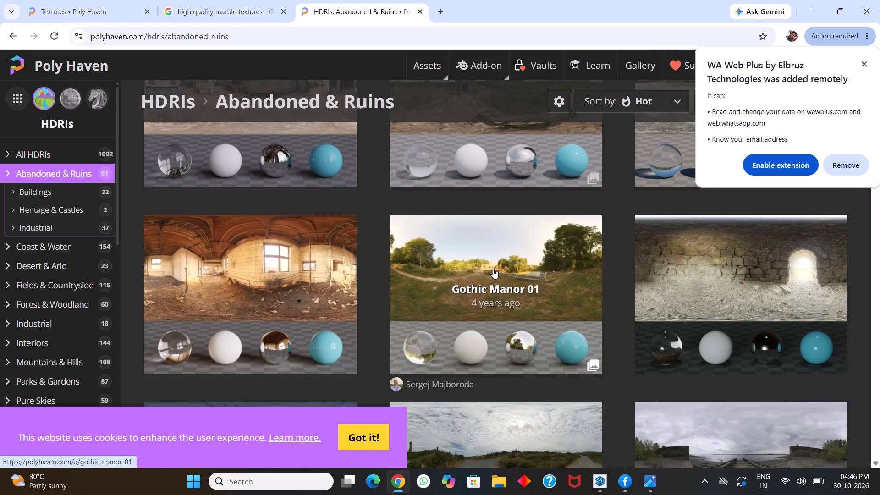
click(493, 269)
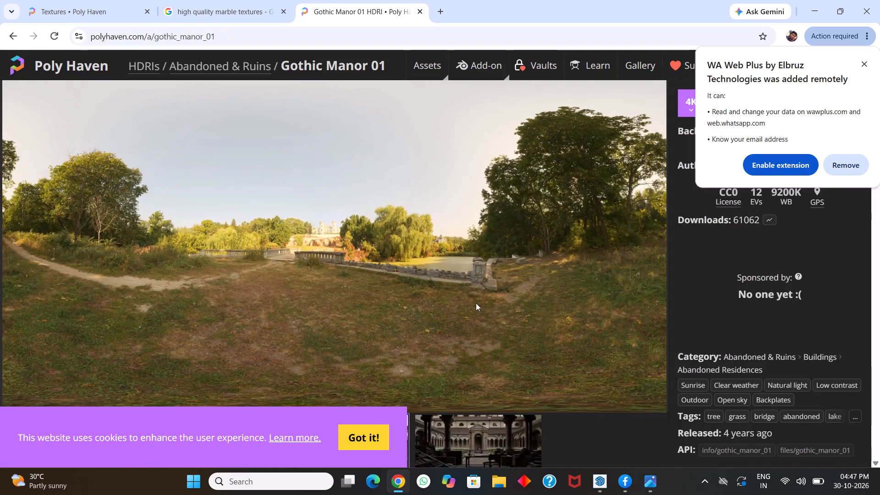
Examine the Gothic Manor 01 page and its similar assets for alternative environments.
scroll(478, 301, down, 9)
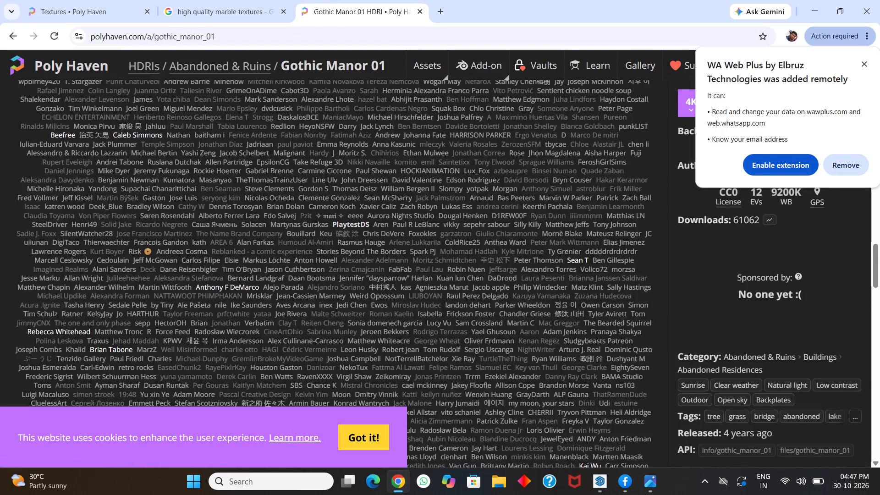
scroll(475, 303, up, 4)
scroll(475, 303, up, 20)
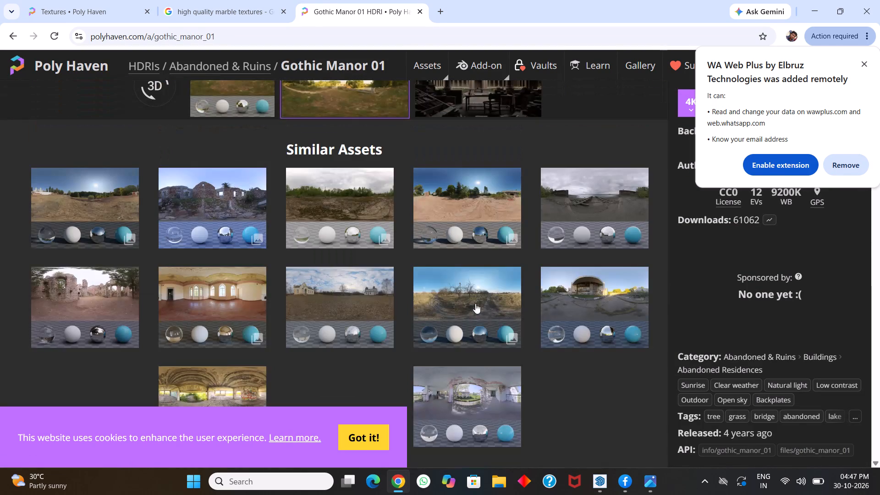
scroll(475, 303, up, 2)
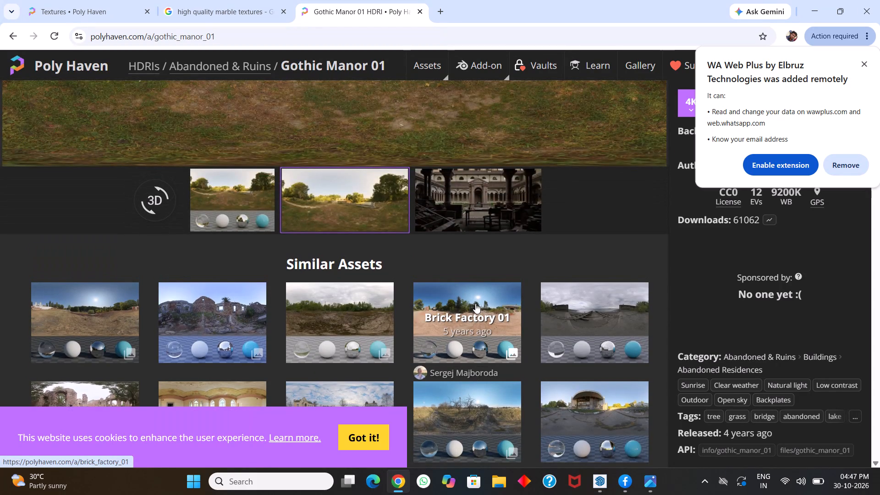
scroll(475, 303, down, 2)
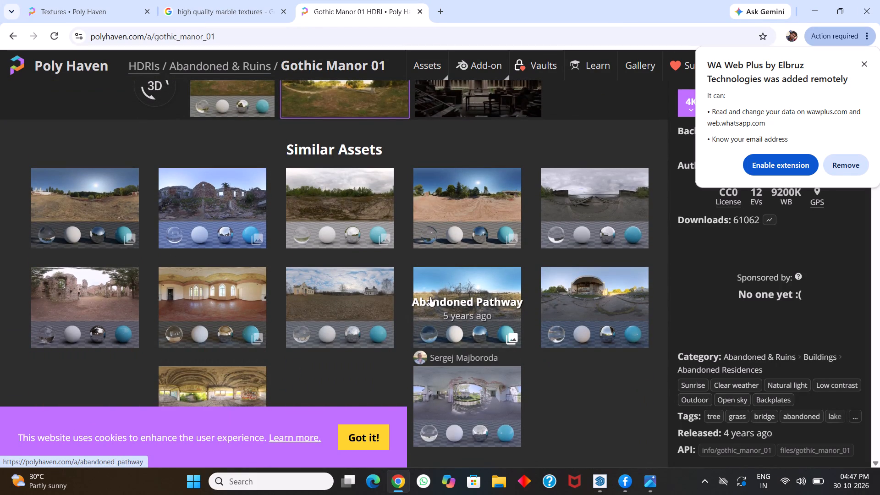
scroll(349, 298, down, 2)
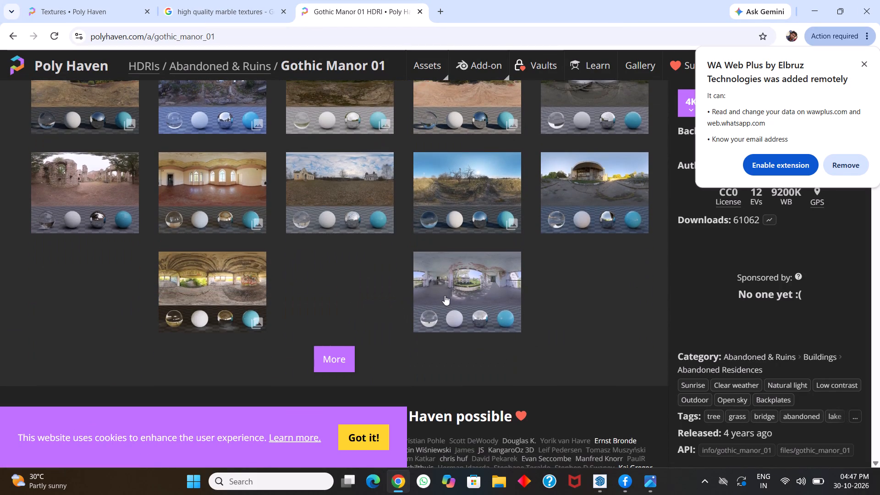
Load more similar assets for Gothic Manor 01 and look through the expanded set of environments.
click(345, 357)
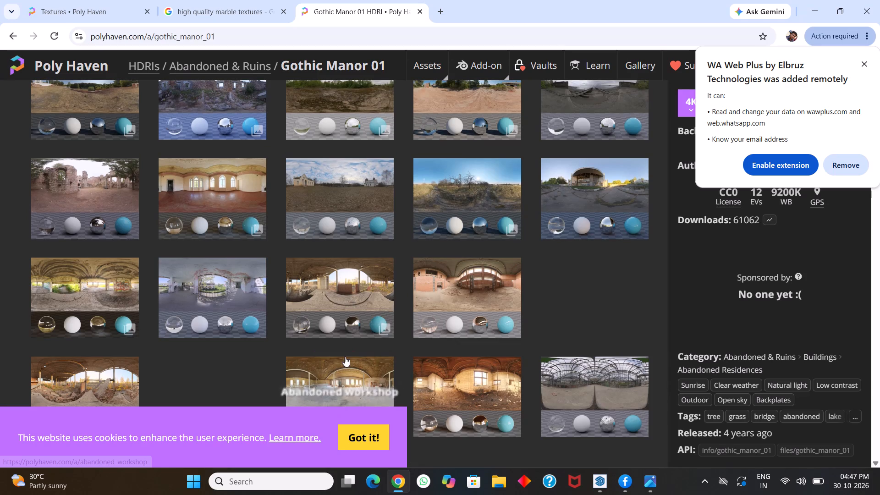
scroll(585, 291, down, 4)
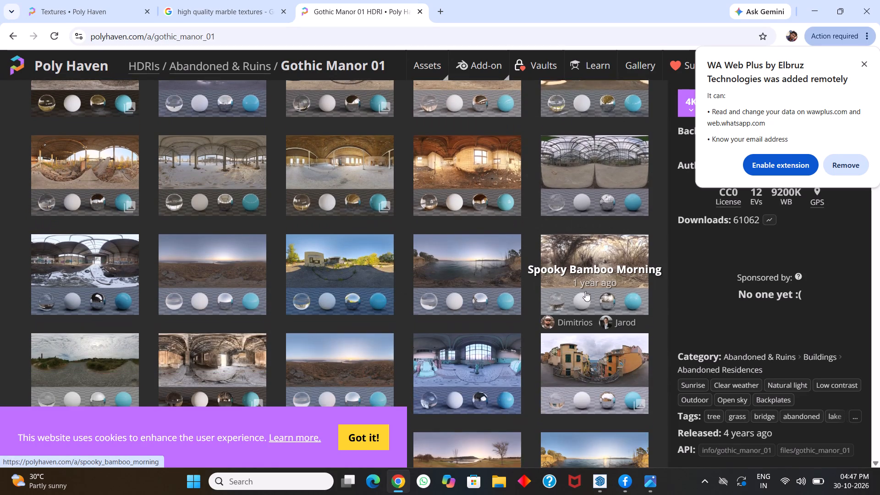
scroll(585, 291, down, 6)
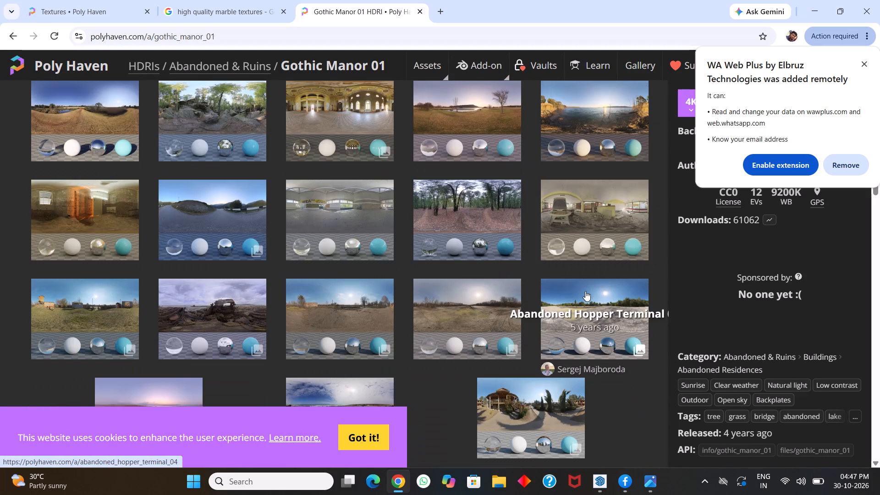
scroll(585, 291, down, 3)
scroll(508, 139, up, 2)
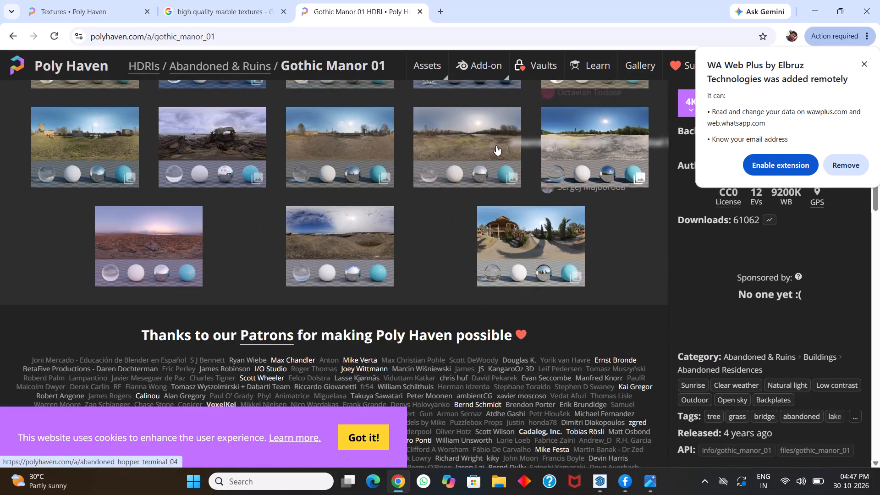
scroll(496, 145, up, 7)
scroll(469, 141, up, 16)
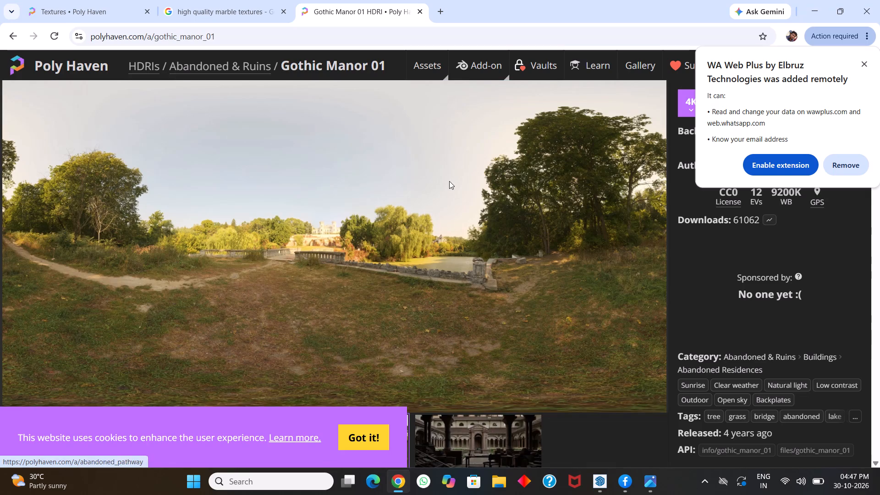
View Gothic Manor 01's preview with the material spheres and check the similar assets again.
scroll(503, 274, down, 3)
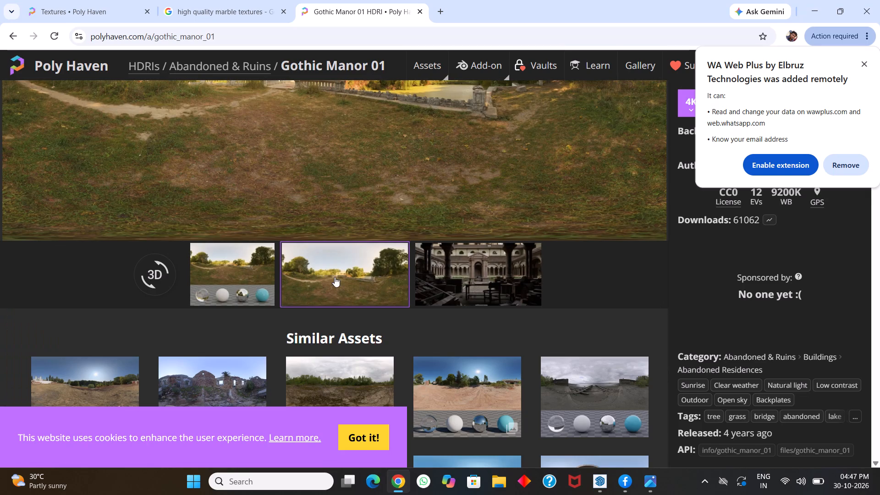
click(237, 269)
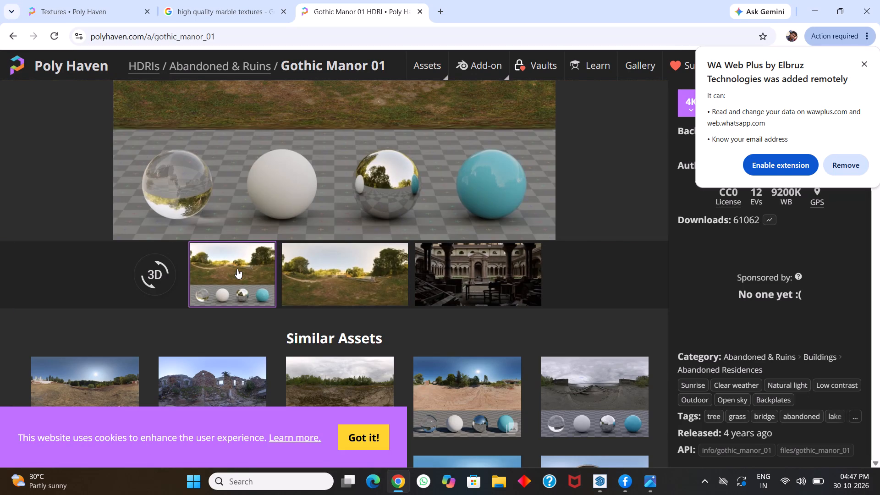
scroll(422, 291, down, 3)
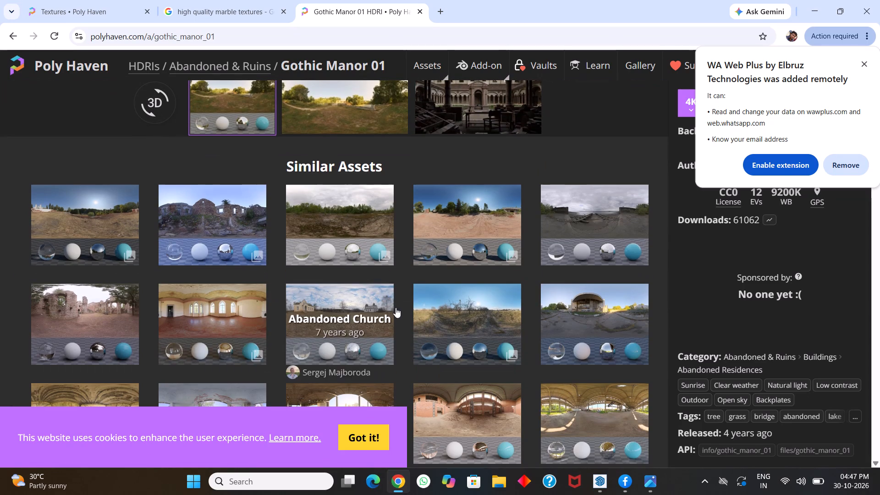
scroll(533, 295, down, 5)
scroll(535, 294, up, 14)
Return to the HDRI categories and open Forest & Woodland.
click(419, 63)
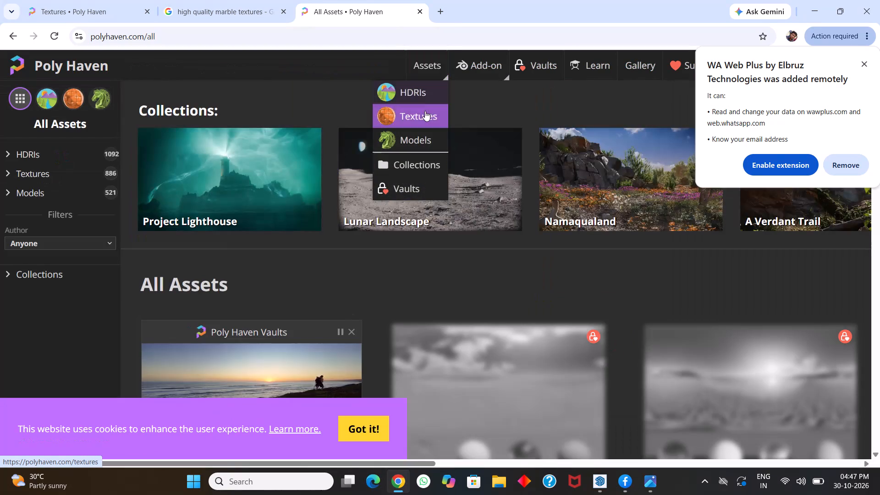
click(418, 99)
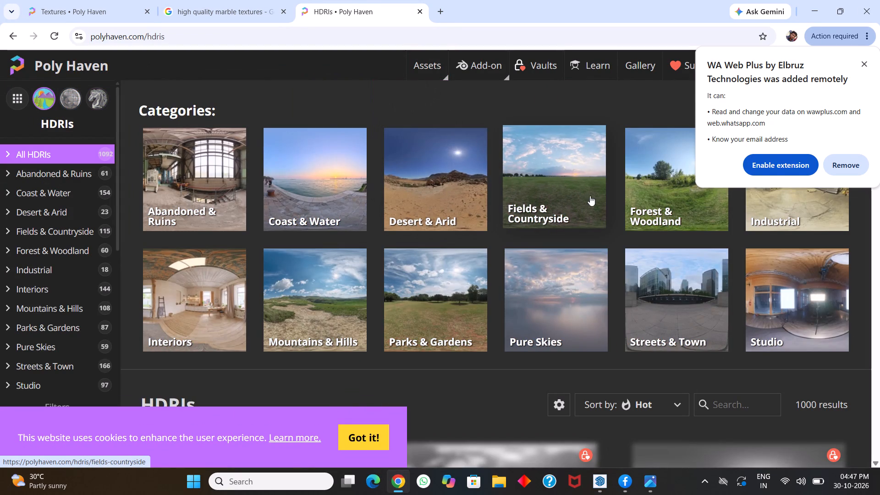
click(650, 188)
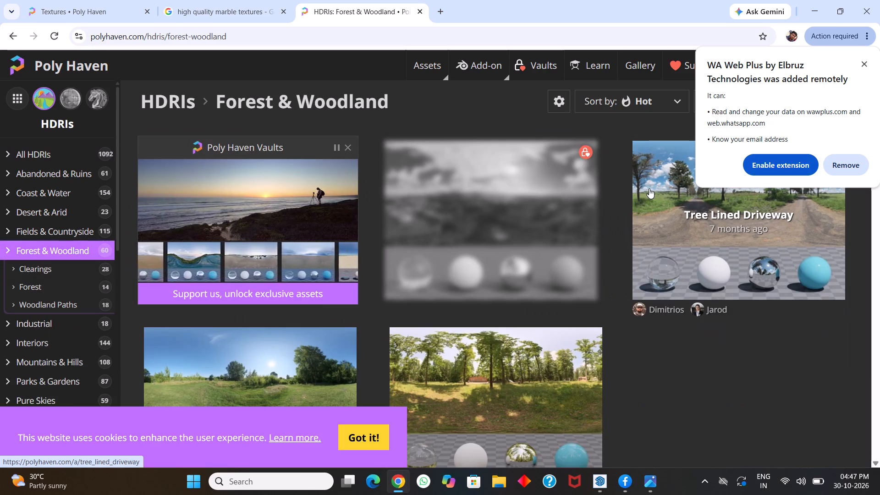
Look through the Forest & Woodland HDRIs for an environment suited to the living room.
scroll(456, 341, down, 2)
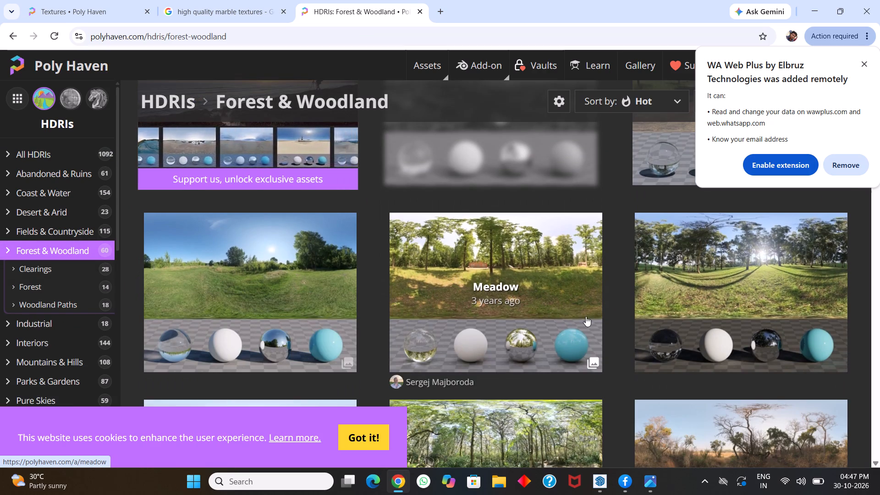
scroll(587, 317, down, 12)
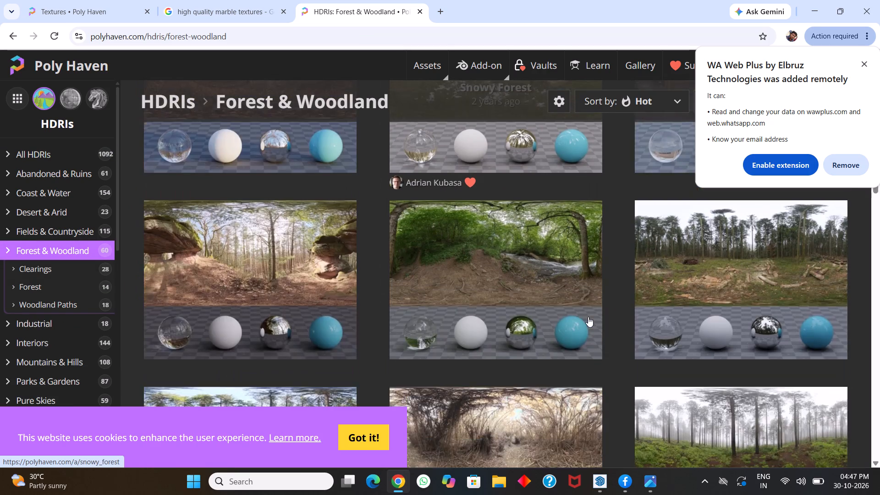
scroll(588, 317, down, 10)
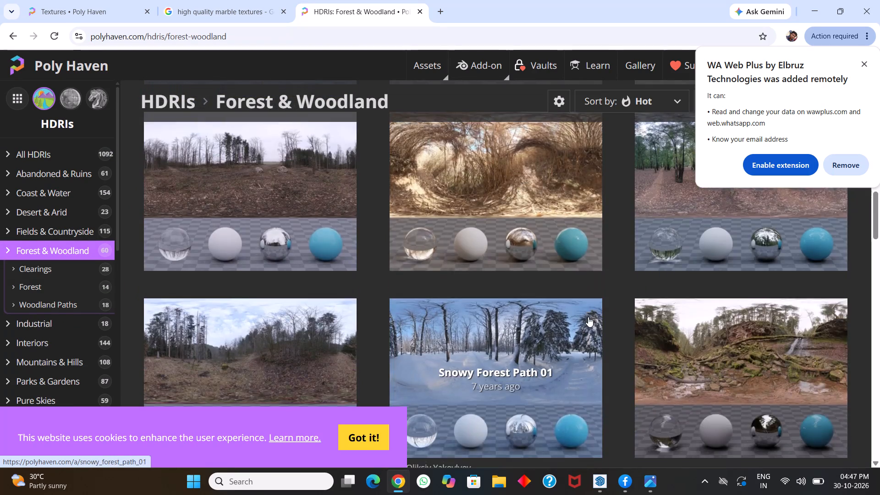
scroll(588, 317, down, 15)
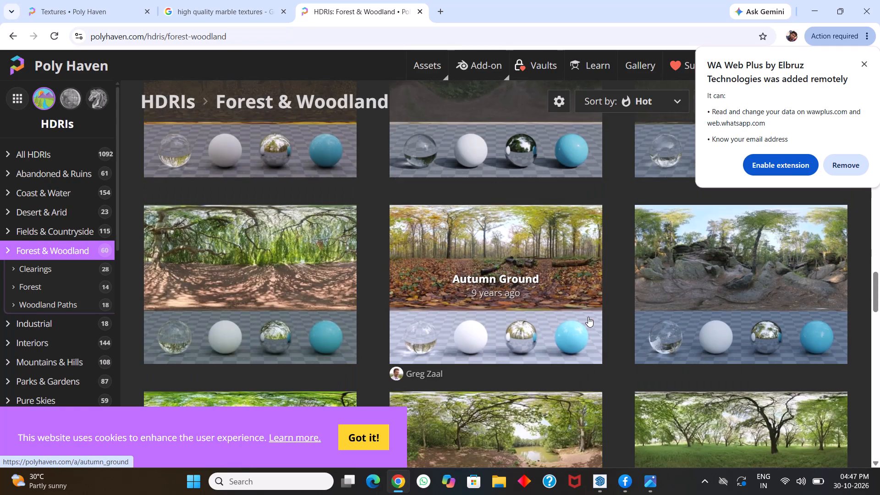
scroll(588, 317, down, 3)
scroll(588, 317, up, 4)
scroll(588, 317, down, 2)
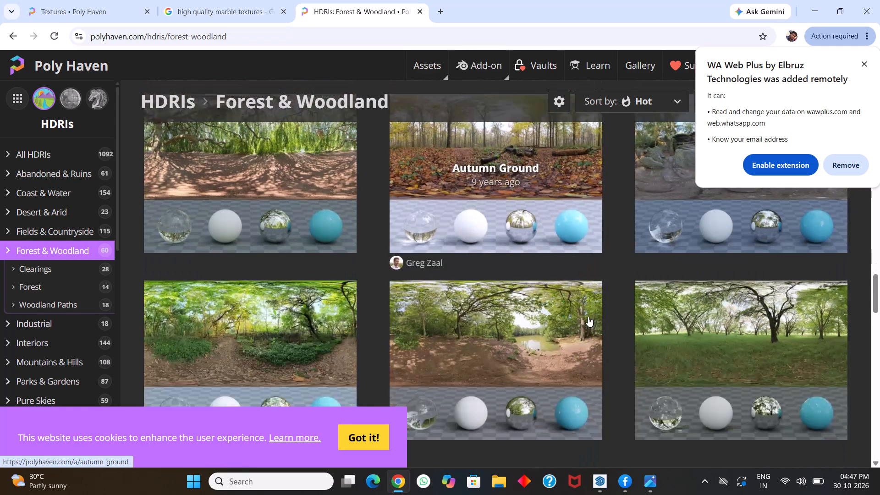
scroll(588, 317, down, 16)
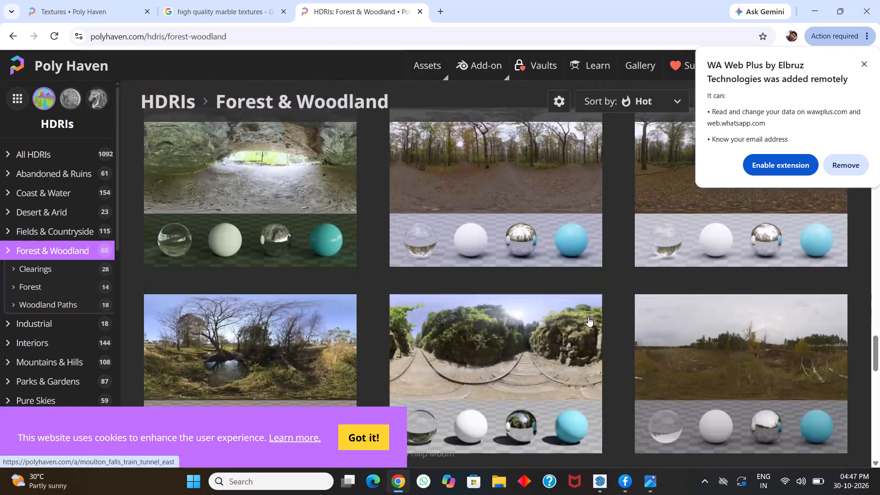
scroll(588, 317, down, 9)
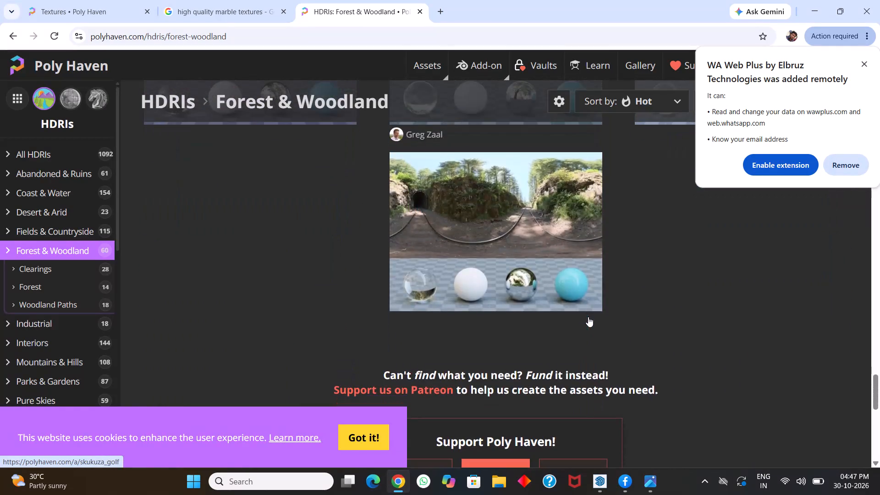
scroll(544, 262, up, 20)
scroll(544, 262, up, 6)
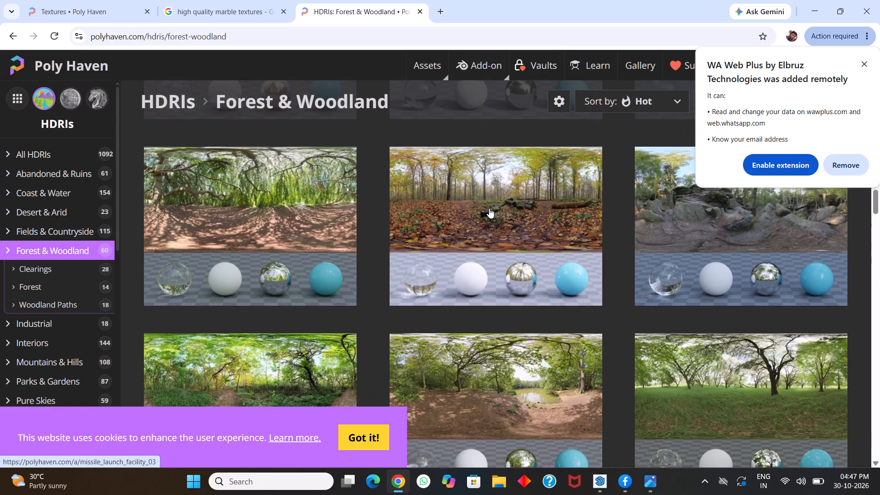
Return to the HDRI categories and open Parks & Gardens.
click(444, 71)
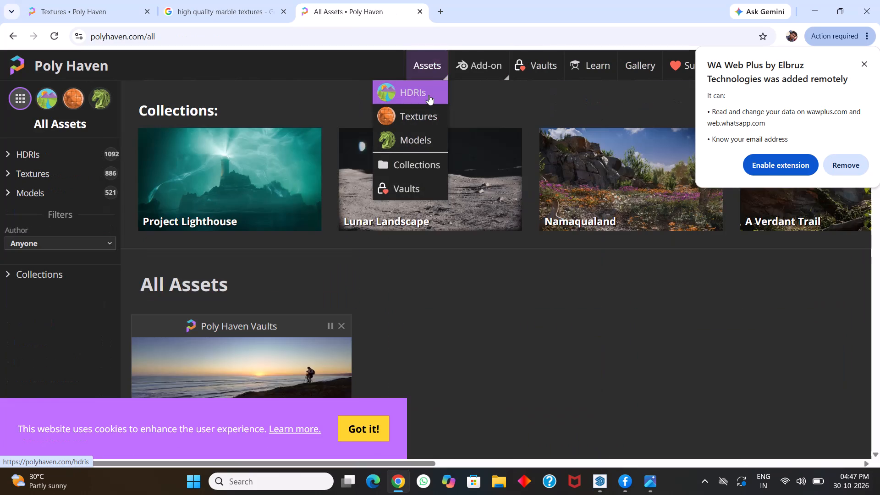
click(428, 95)
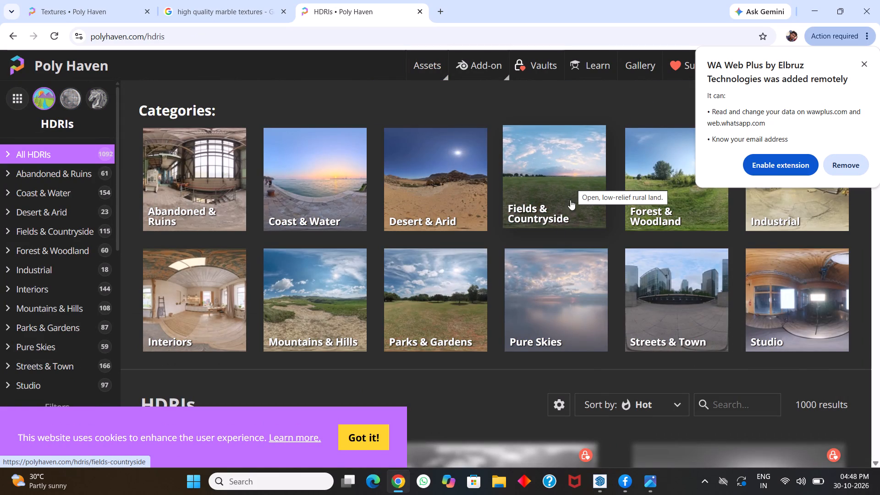
click(458, 301)
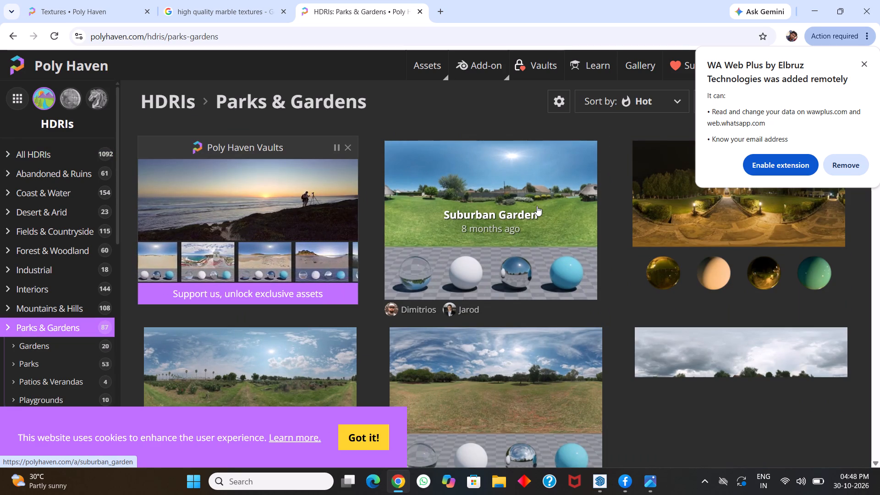
Look through the Parks & Gardens HDRIs and return to the start of the category.
scroll(517, 311, down, 6)
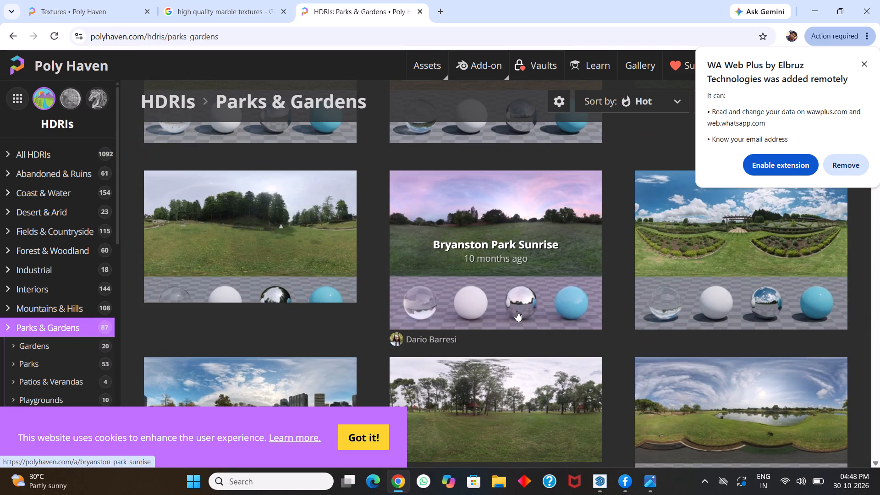
scroll(517, 311, down, 9)
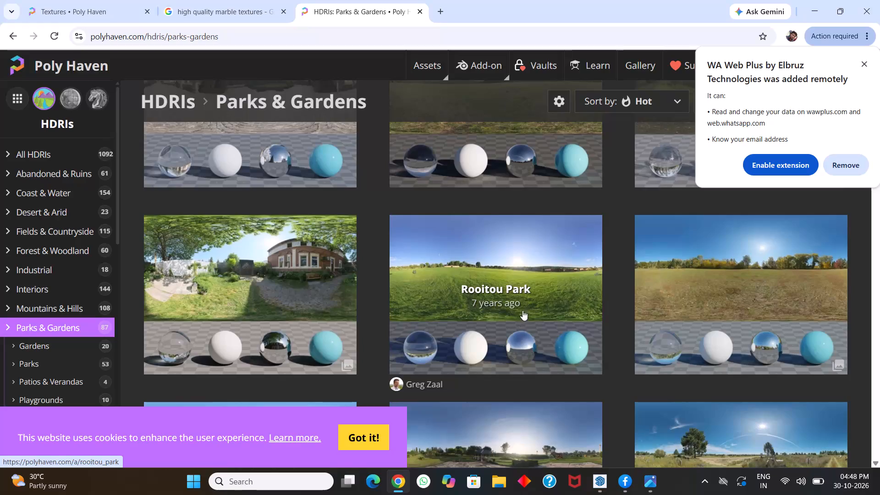
scroll(528, 295, down, 6)
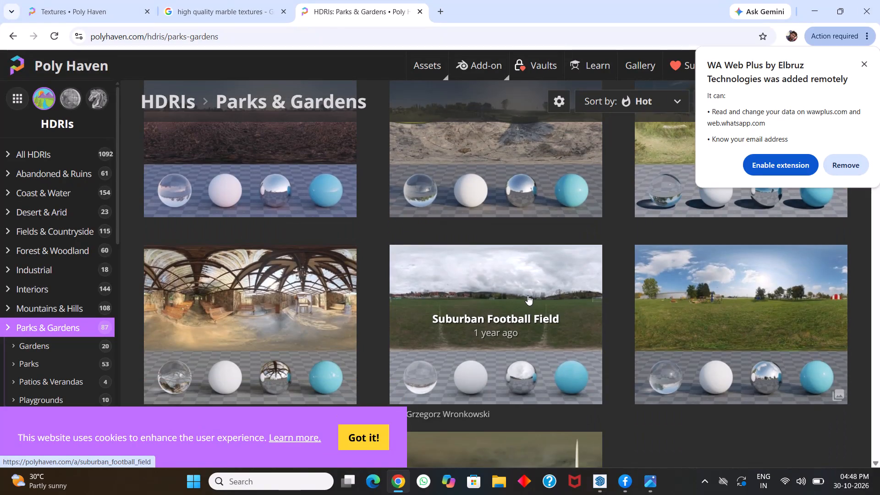
scroll(528, 295, down, 9)
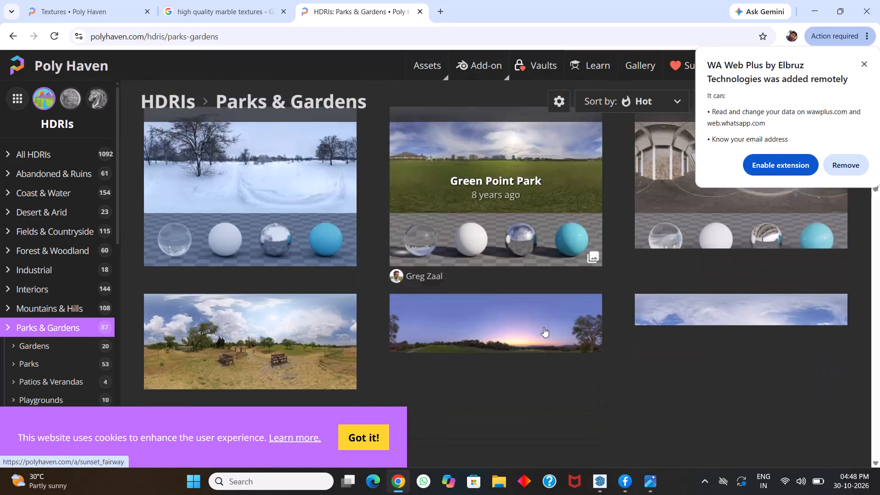
scroll(544, 327, down, 2)
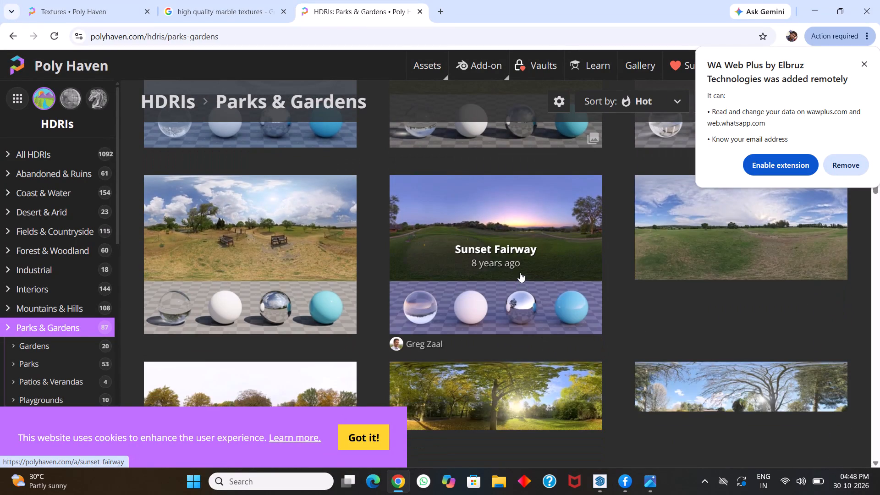
scroll(520, 272, down, 3)
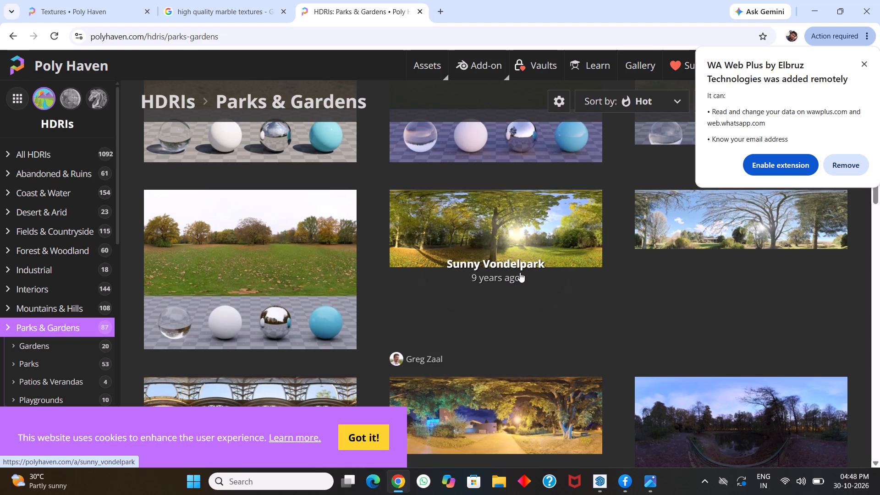
scroll(520, 272, down, 13)
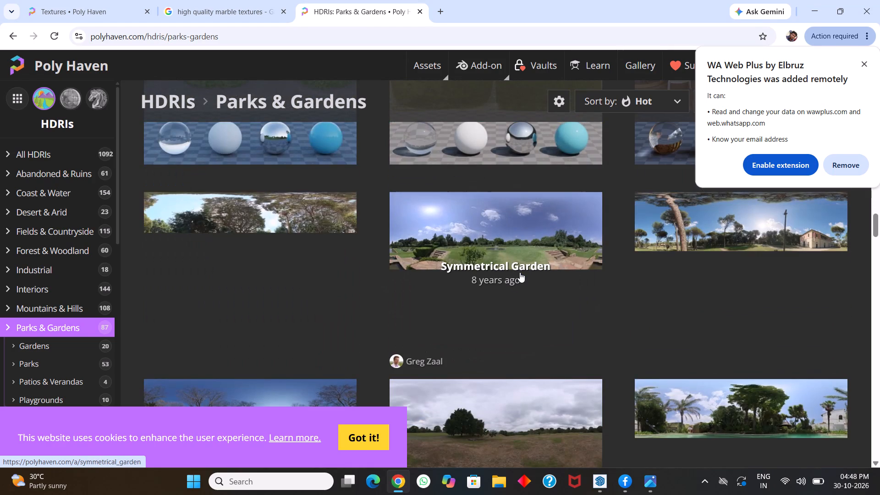
scroll(520, 272, up, 16)
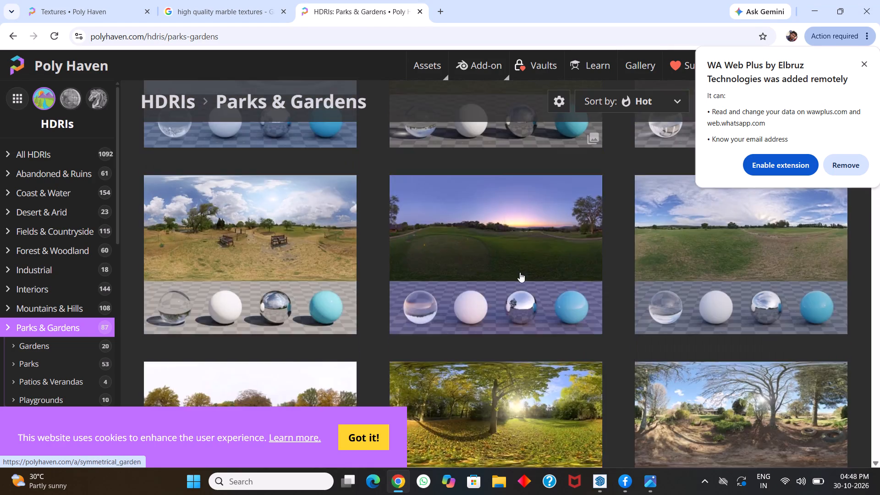
scroll(520, 272, up, 19)
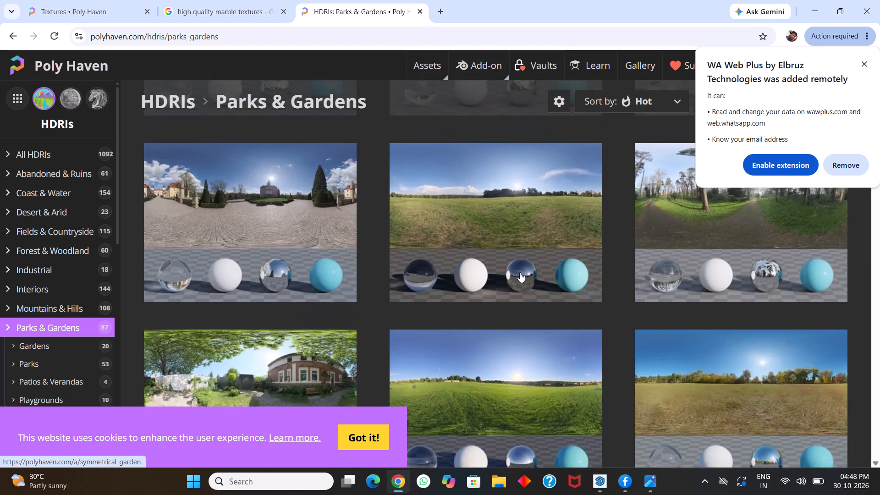
scroll(520, 272, up, 17)
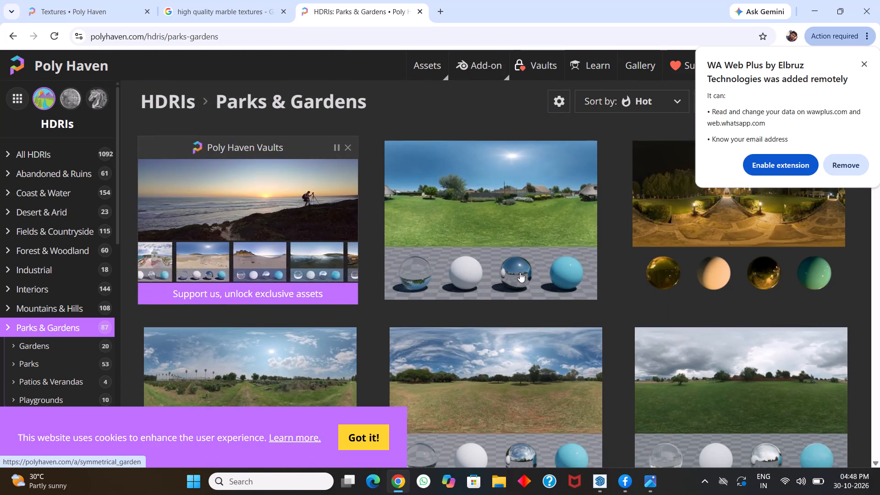
Open the Suburban Garden HDRI and dismiss the browser extension notice covering its download options.
click(495, 217)
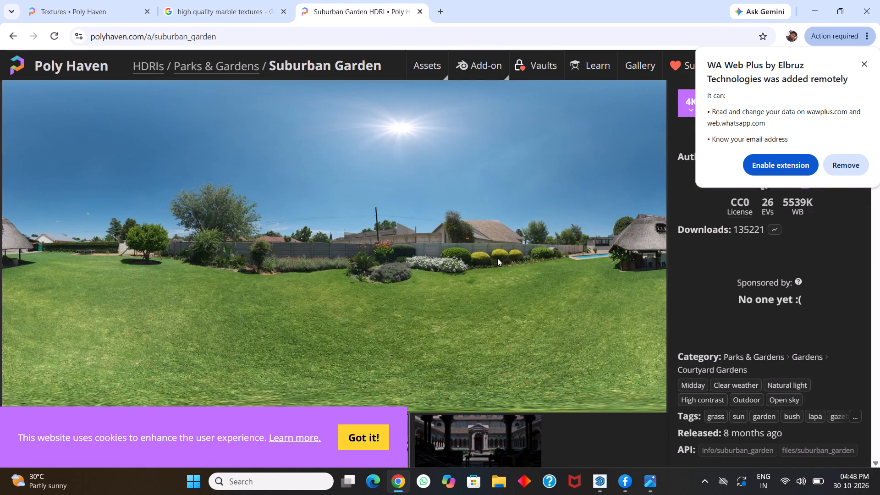
click(867, 63)
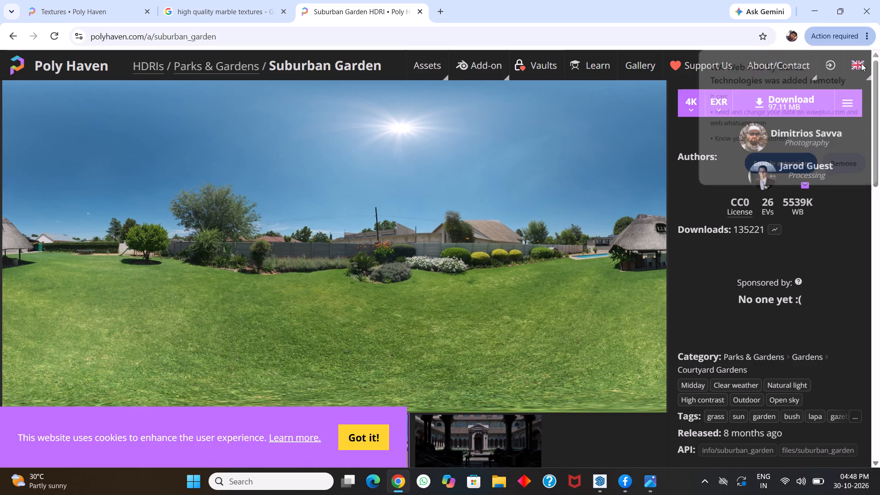
Download the Suburban Garden HDRI at 4K resolution in EXR format.
click(695, 107)
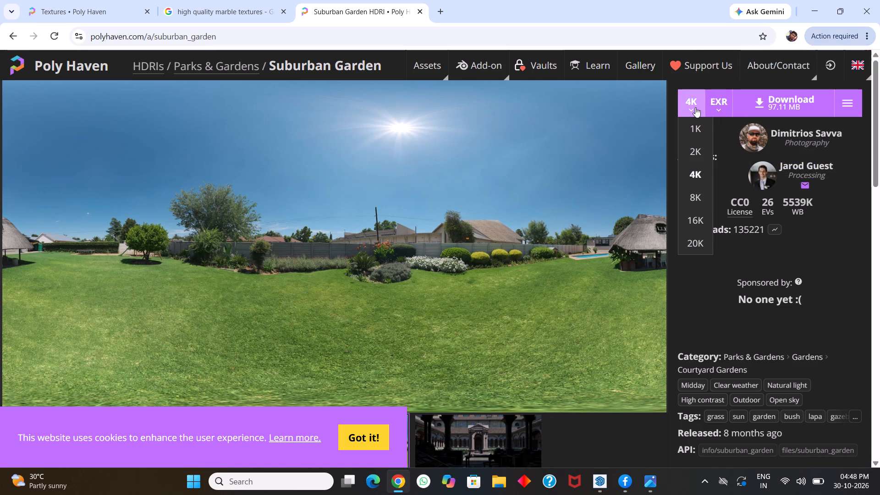
click(705, 143)
click(714, 105)
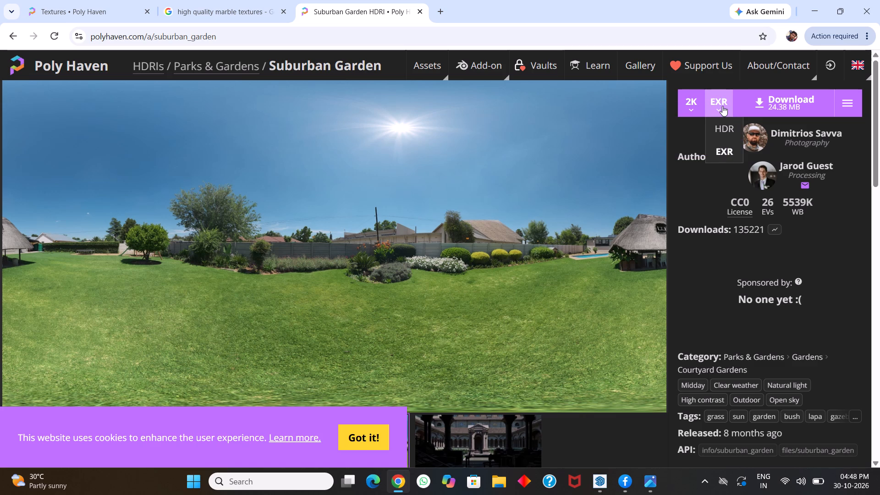
click(727, 154)
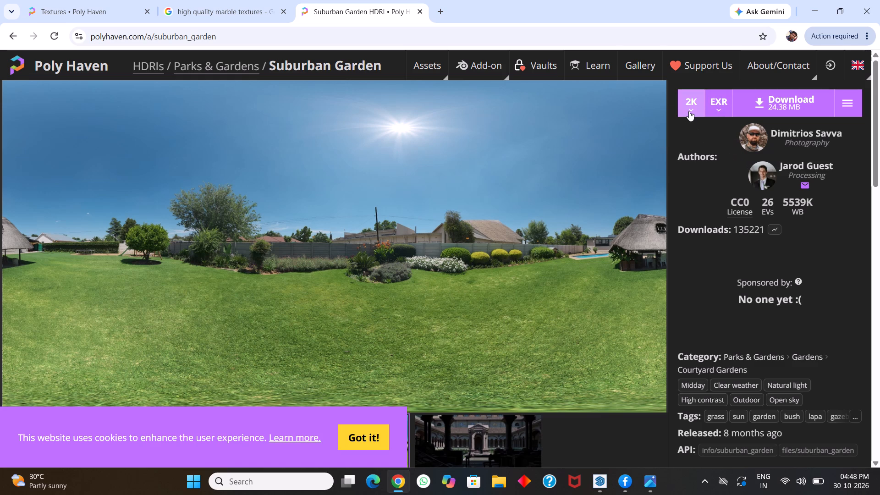
click(689, 111)
click(700, 170)
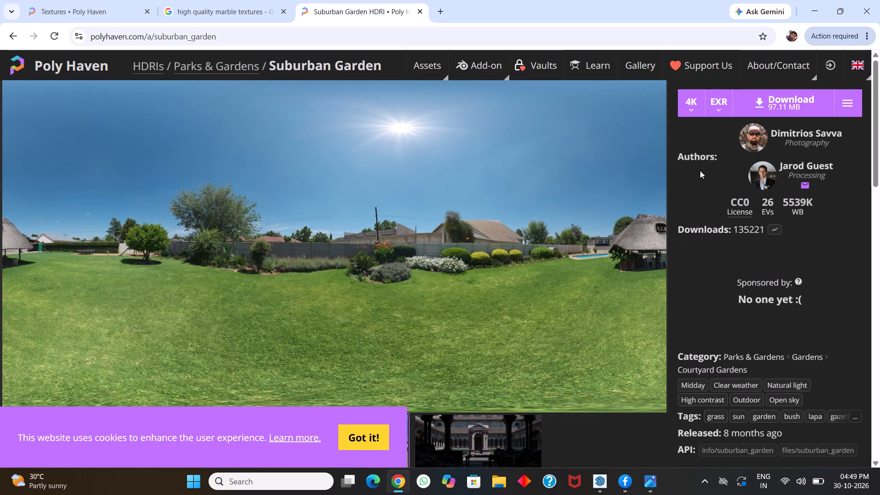
click(792, 109)
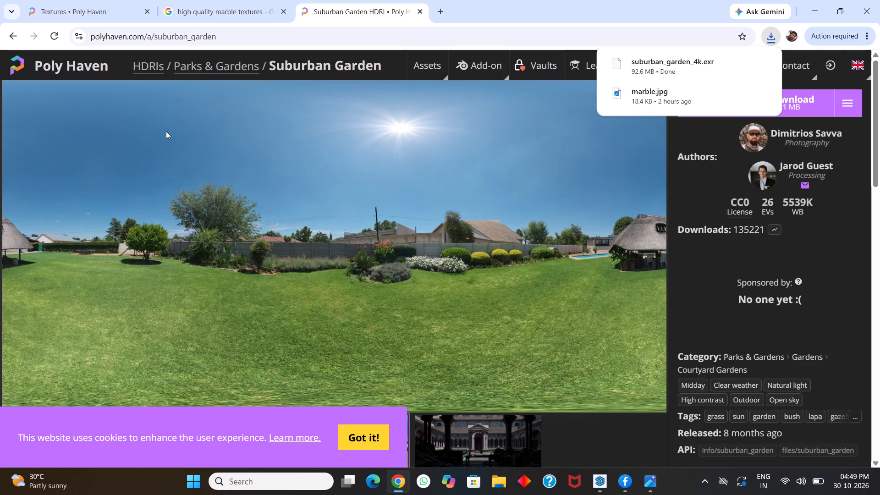
Go back through the visited Poly Haven pages to the Derelict Interiors category under Abandoned & Ruins.
click(10, 38)
click(10, 38)
click(10, 38)
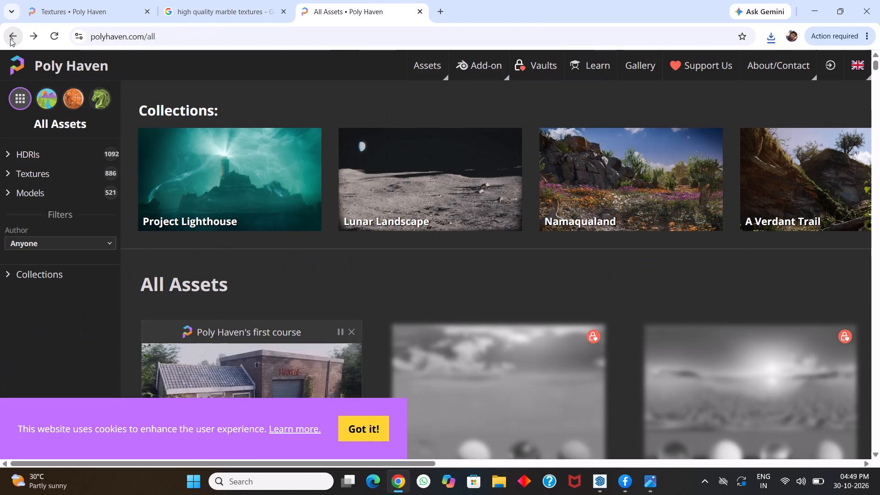
click(10, 38)
click(10, 38)
click(10, 38)
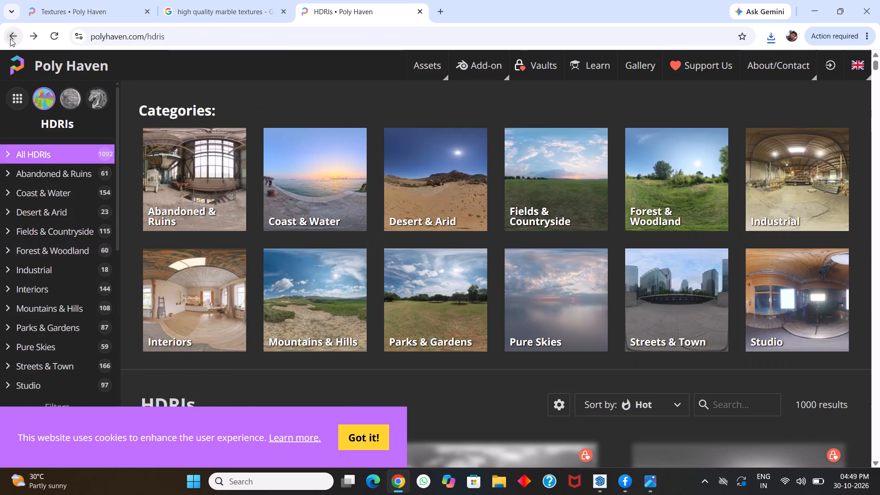
triple_click(10, 38)
triple_click(10, 38)
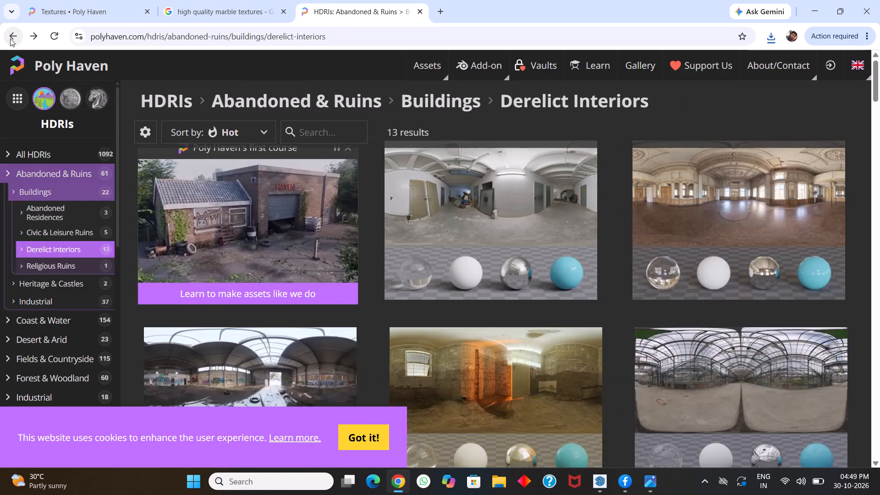
Close the browser tab with the high quality marble textures search.
click(282, 10)
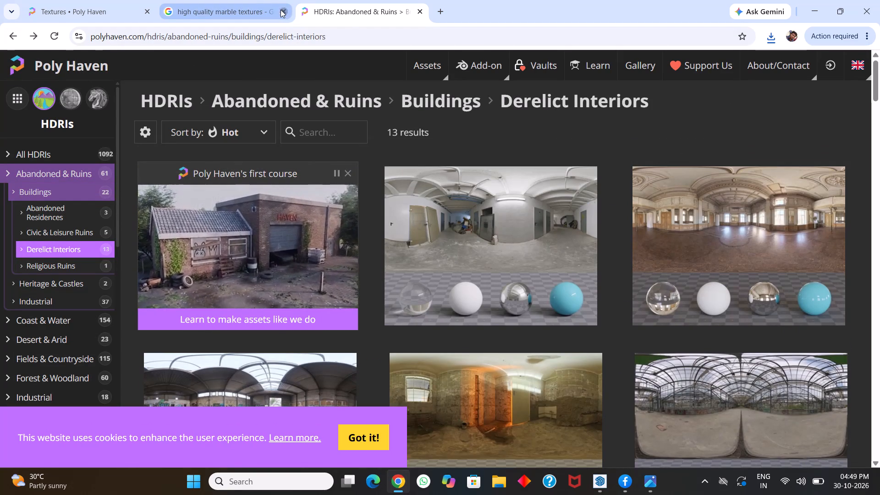
Close the Poly Haven textures tab and the browser window to return to the living room's dome light bitmap.
click(144, 14)
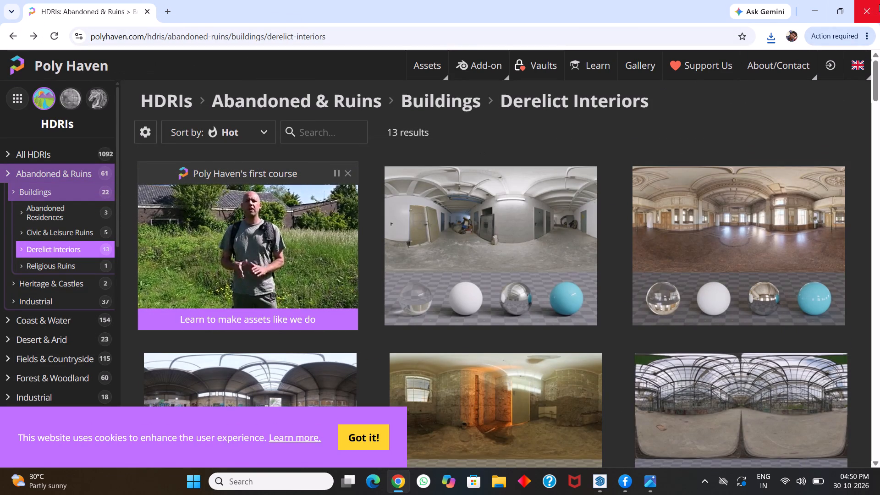
click(863, 6)
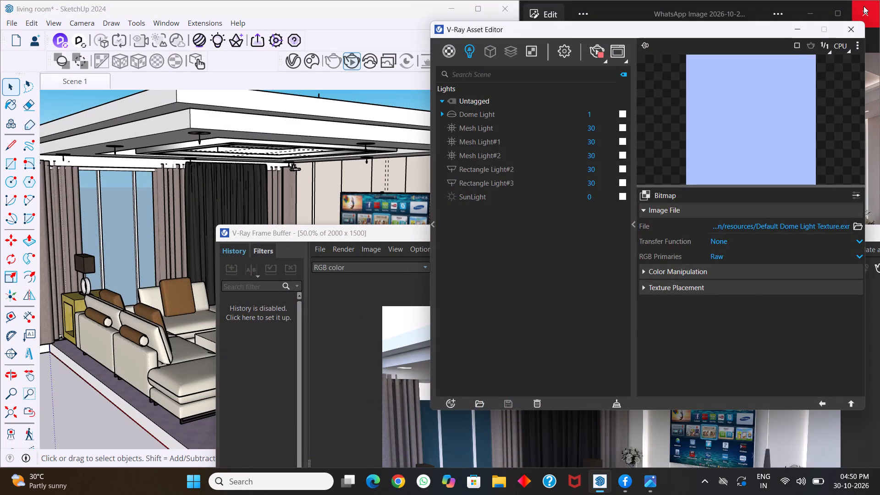
Replace the dome light's bitmap image with suburban_garden_4k.exr from the Downloads folder.
click(856, 225)
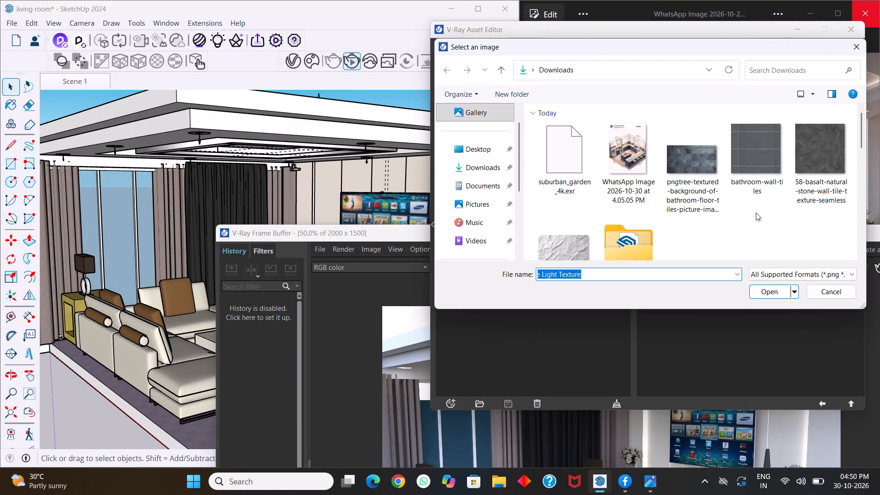
click(474, 166)
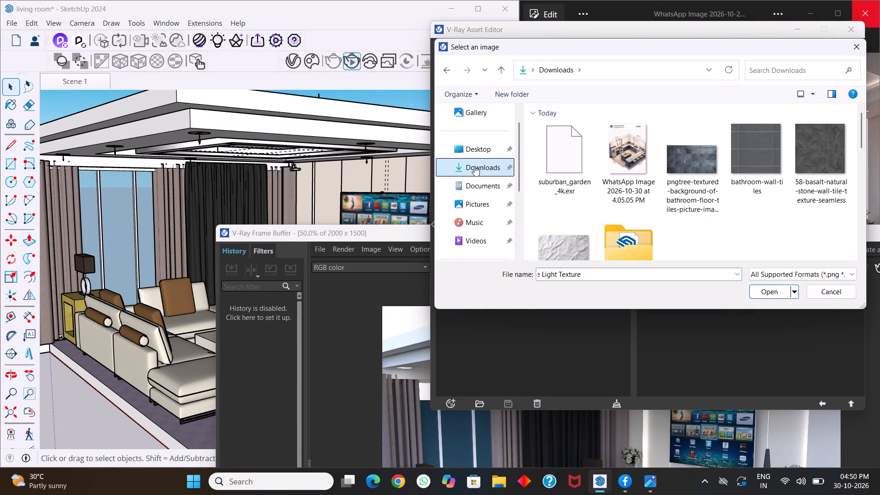
click(563, 145)
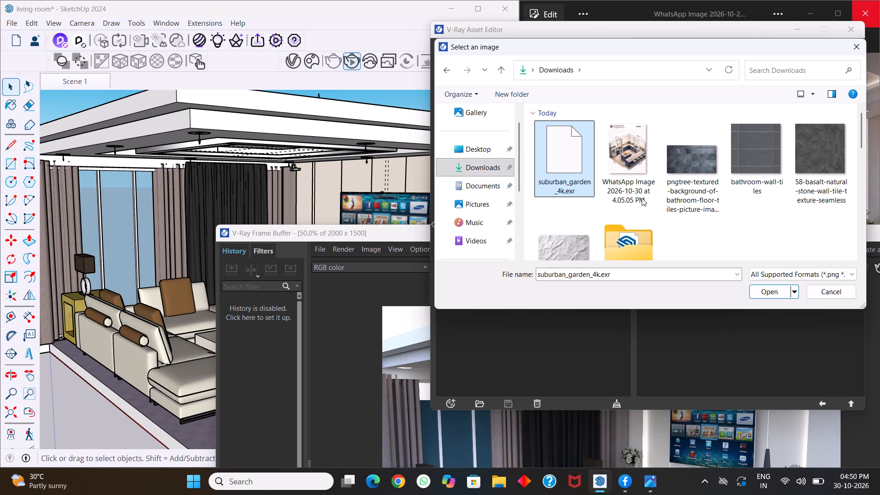
click(775, 293)
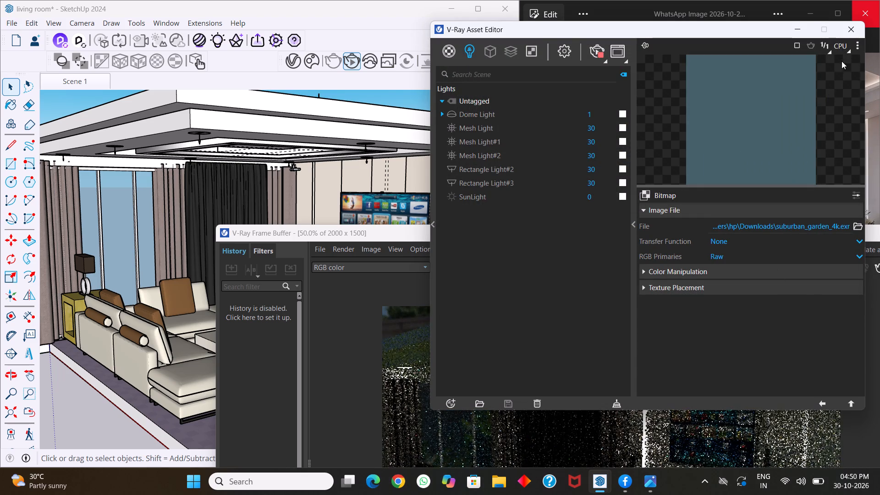
Switch the bitmap's preview mode to Environment.
click(858, 44)
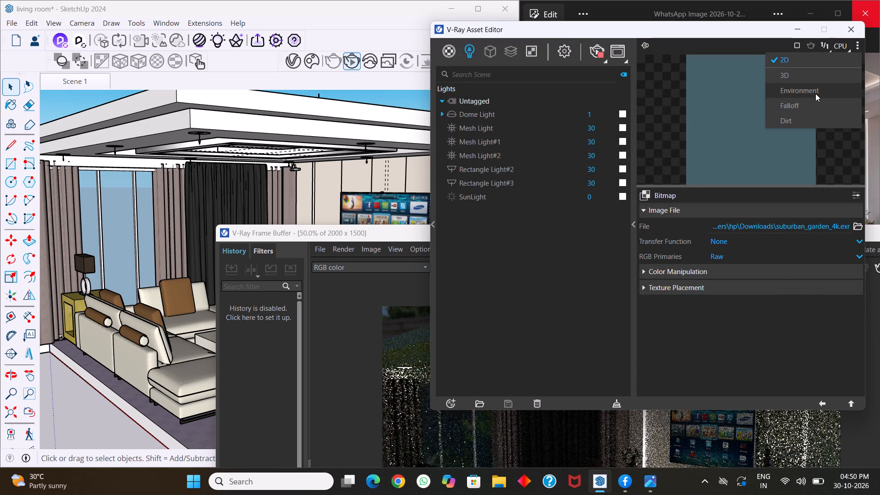
click(815, 93)
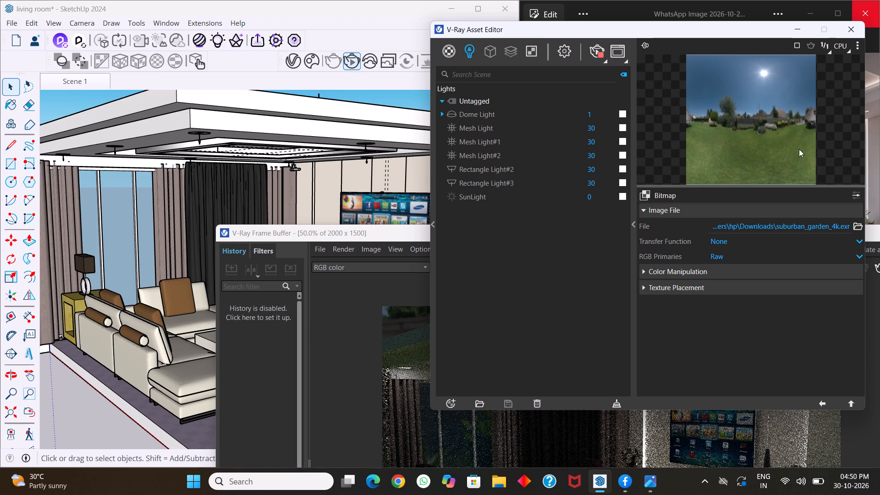
Expand the bitmap's Color Manipulation and Texture Placement settings and enable the Ground option.
click(726, 271)
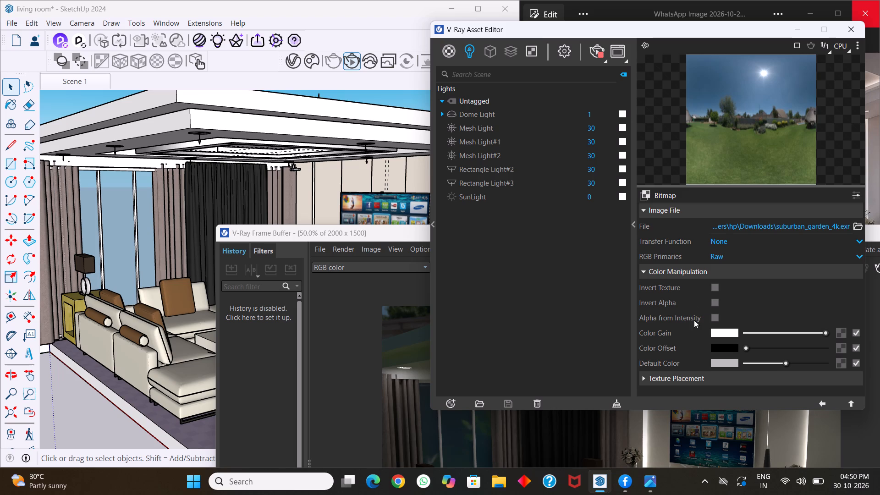
scroll(694, 309, down, 4)
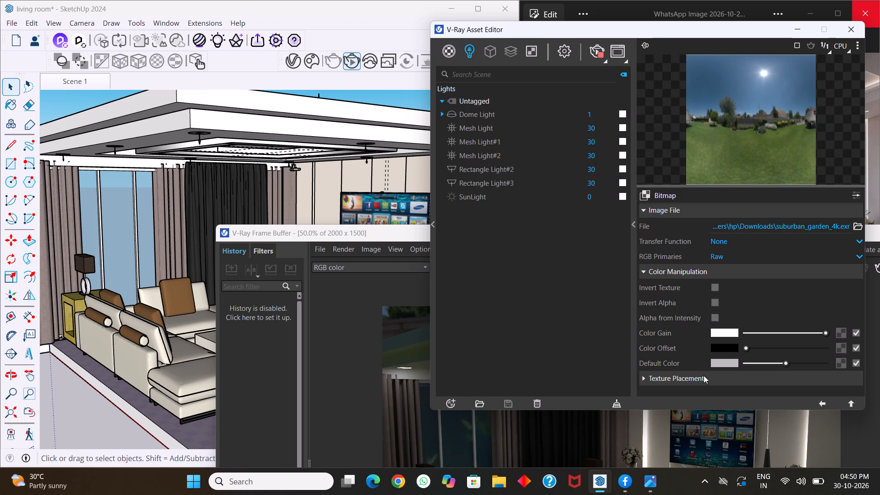
click(704, 375)
scroll(693, 285, down, 5)
scroll(694, 277, up, 2)
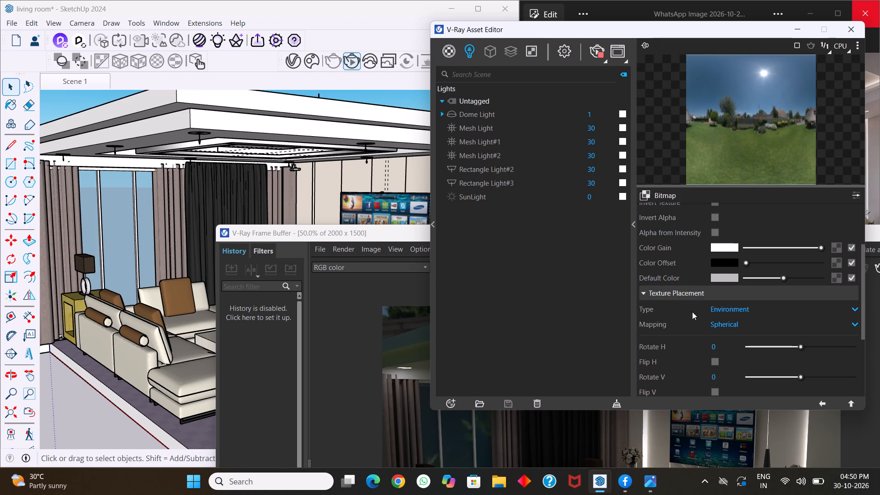
scroll(682, 319, down, 4)
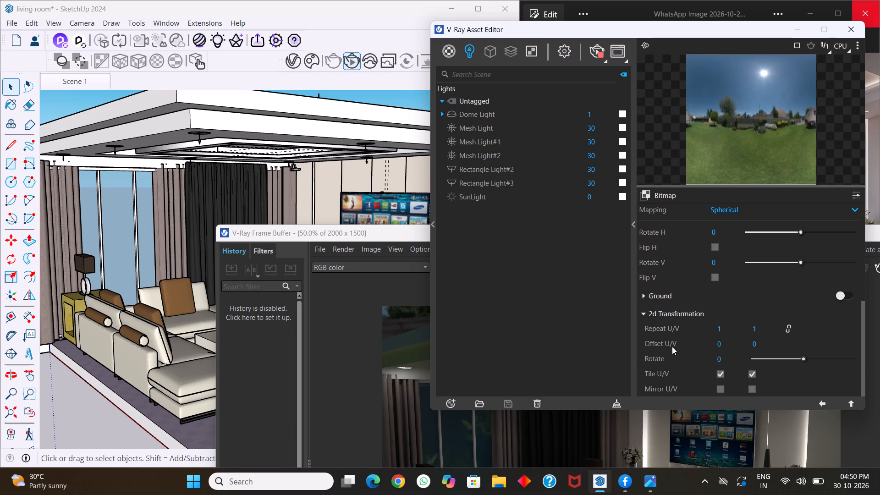
scroll(682, 364, down, 5)
click(840, 293)
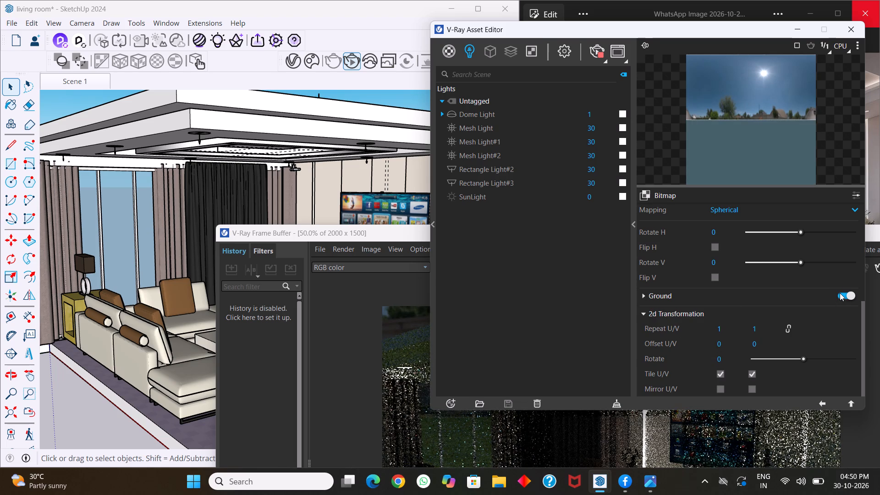
Examine the living room render with Ground enabled and review the bitmap's color and placement type settings.
click(410, 231)
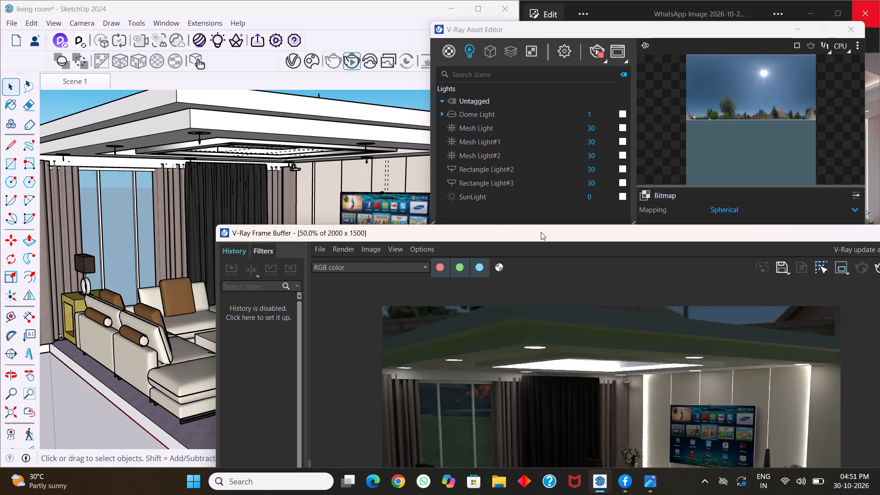
drag(541, 232, 520, 89)
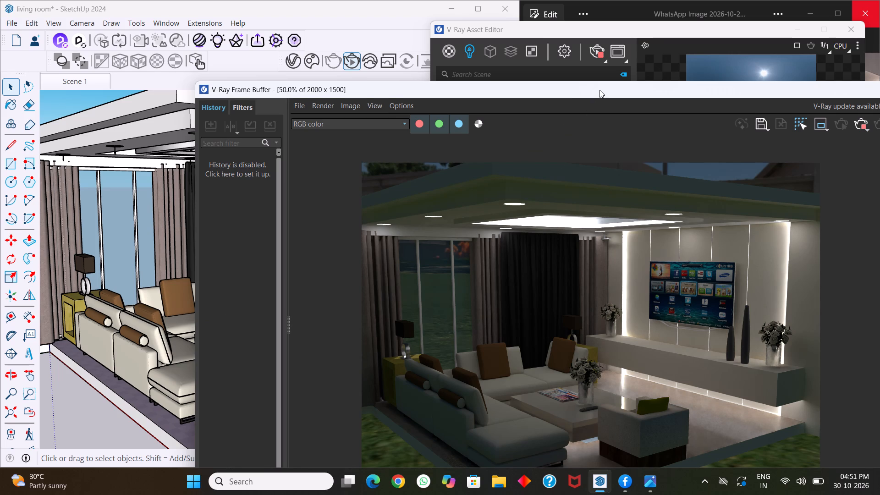
drag(599, 90, 501, 220)
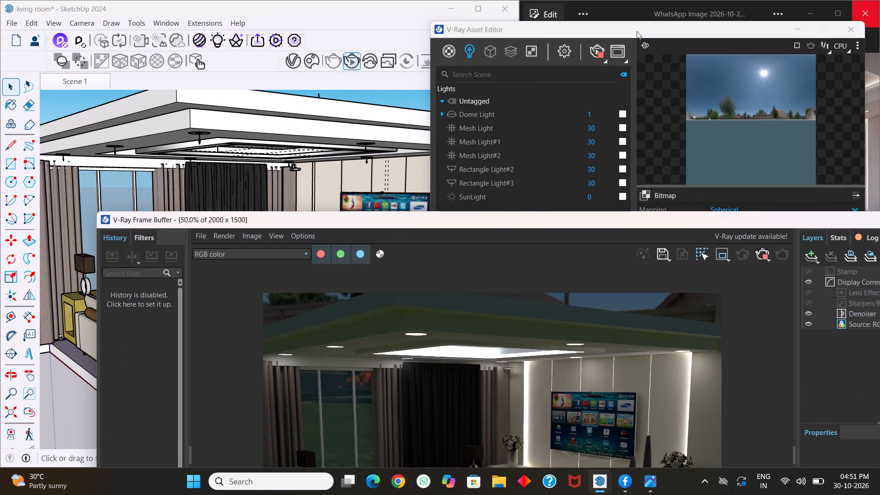
click(637, 31)
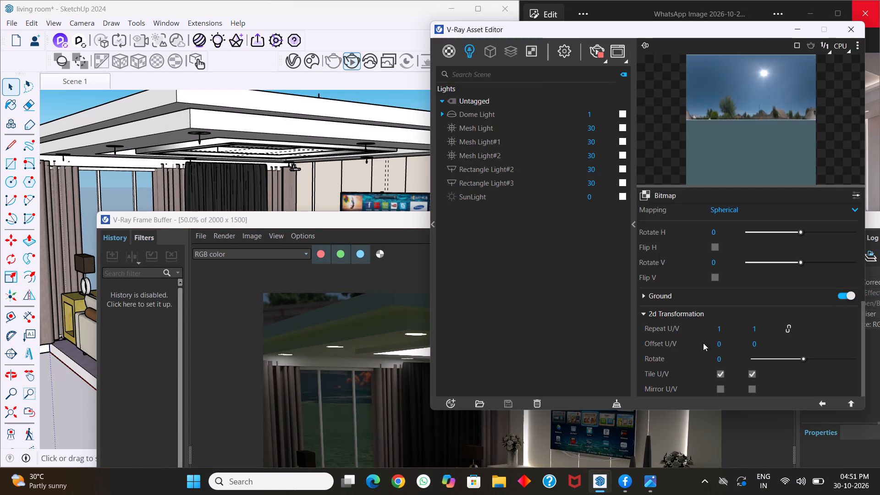
scroll(697, 274, down, 3)
scroll(685, 247, up, 2)
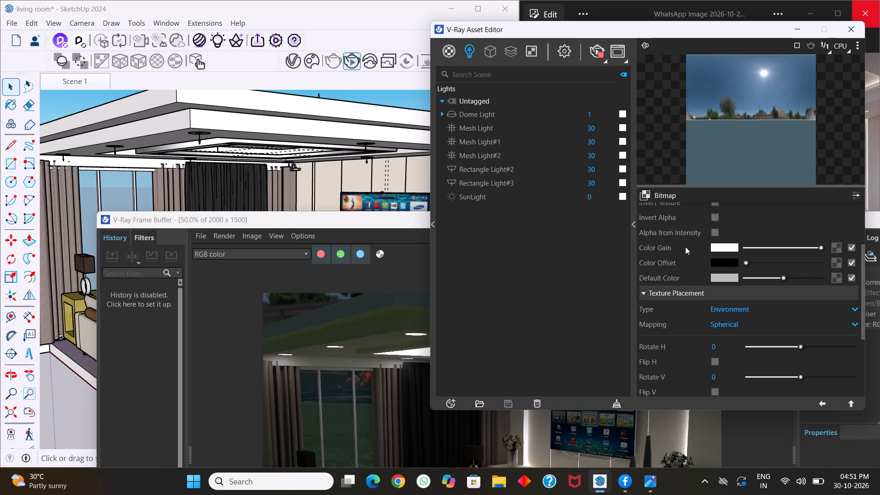
scroll(699, 259, up, 2)
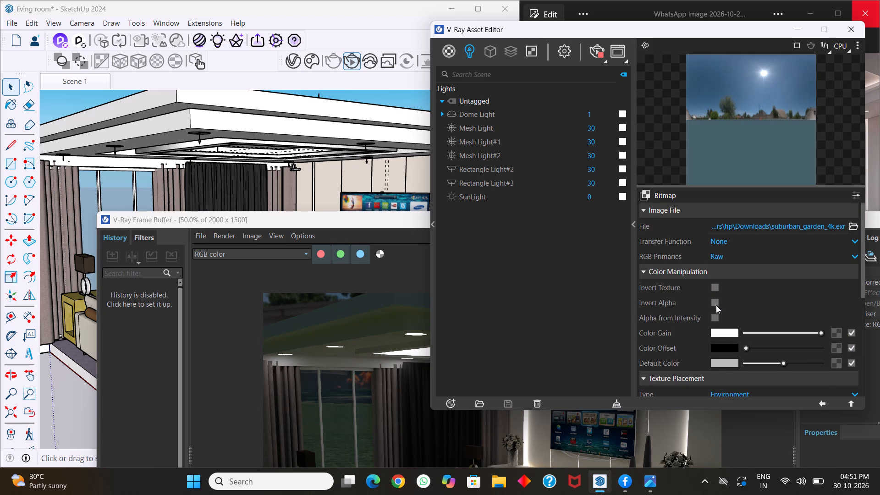
scroll(693, 350, down, 1)
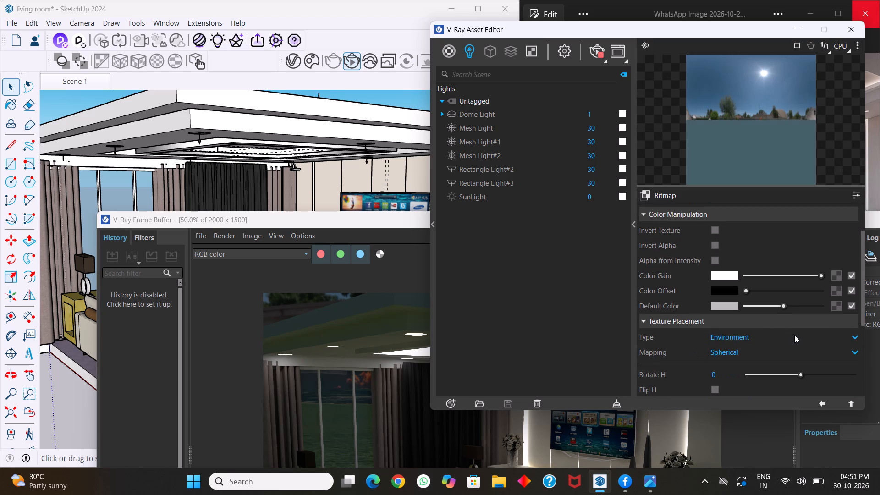
click(852, 335)
click(852, 335)
Examine the living room render in the frame buffer against the bitmap's color and texture placement settings.
click(368, 217)
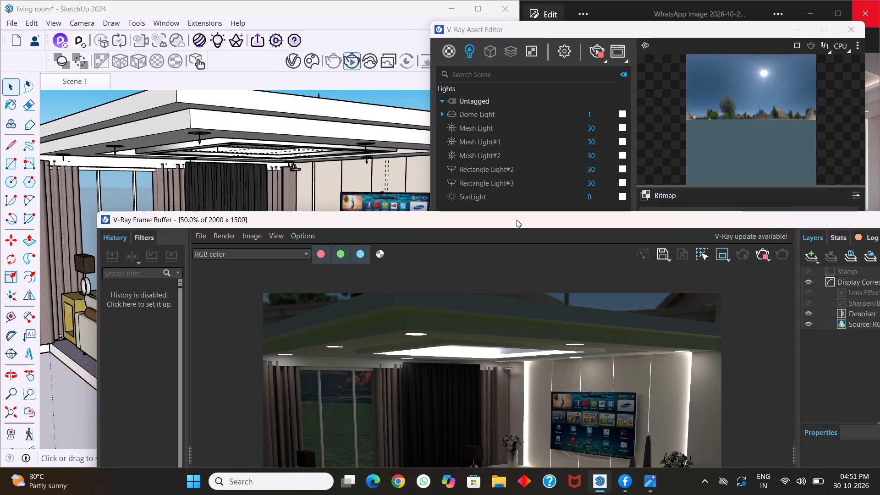
drag(517, 220, 324, 147)
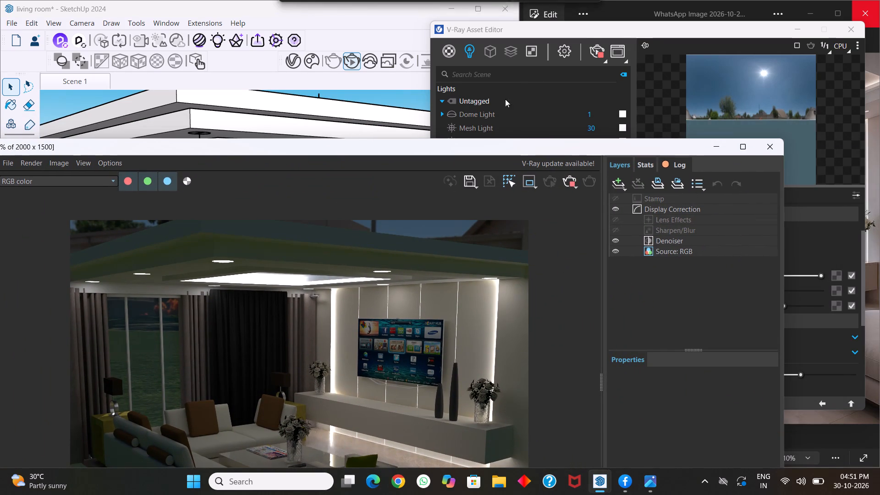
click(601, 29)
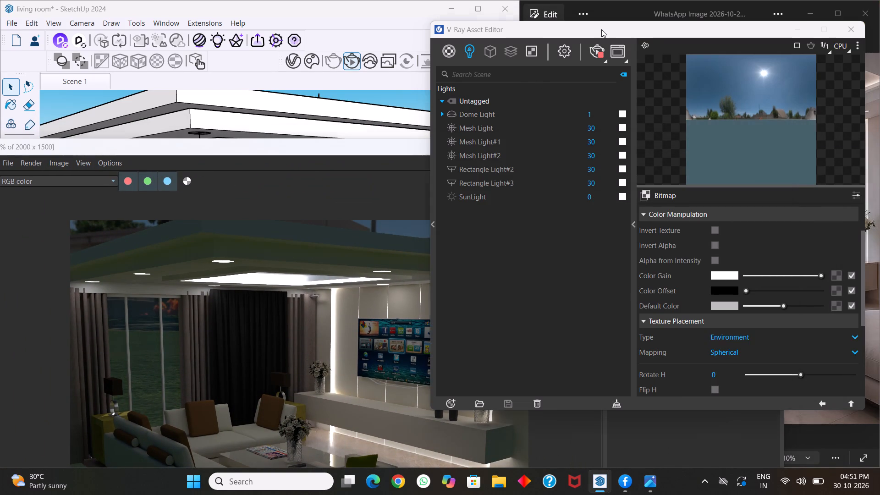
scroll(721, 350, down, 5)
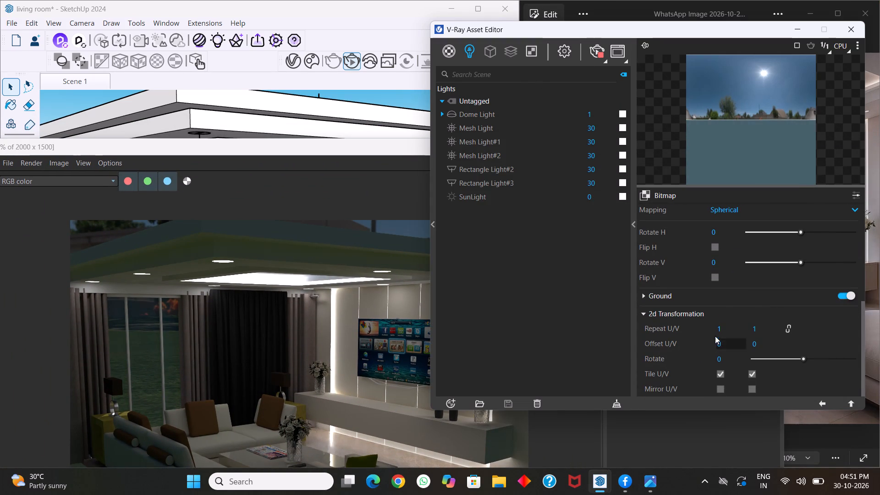
scroll(711, 321, down, 5)
scroll(709, 354, up, 2)
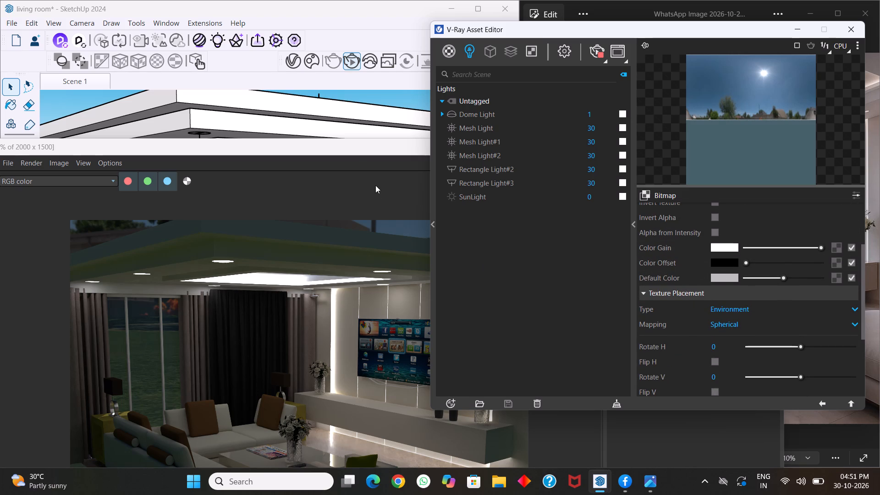
click(356, 150)
drag(473, 152, 499, 141)
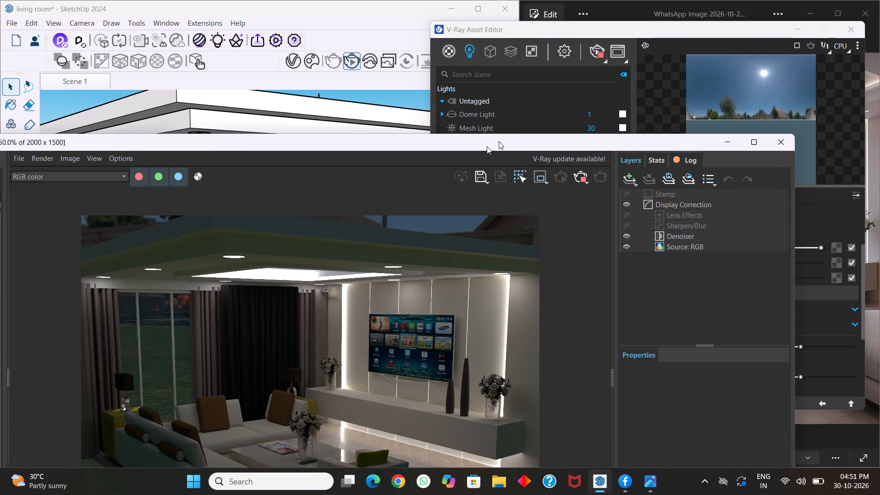
drag(499, 141, 683, 64)
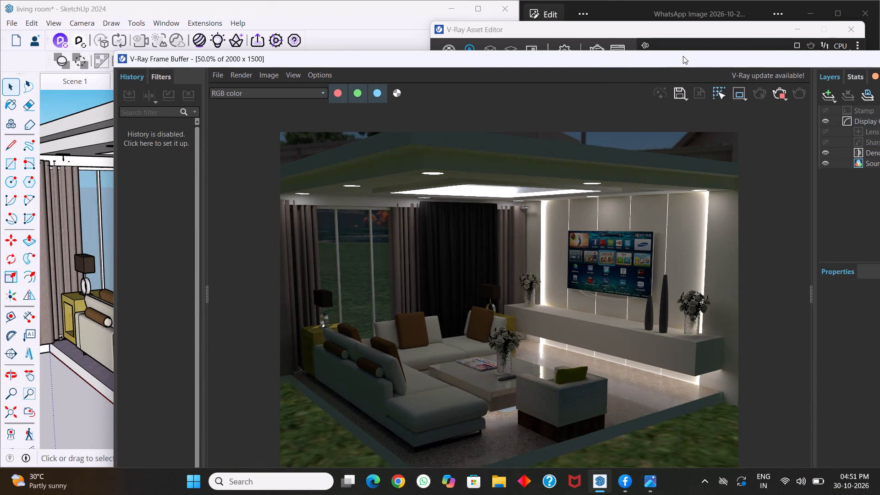
drag(683, 56, 434, 330)
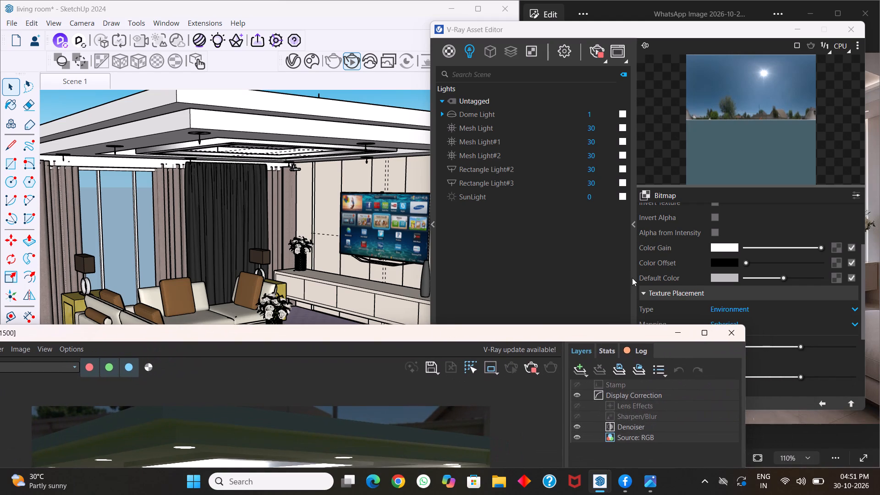
scroll(699, 266, down, 4)
scroll(694, 246, up, 3)
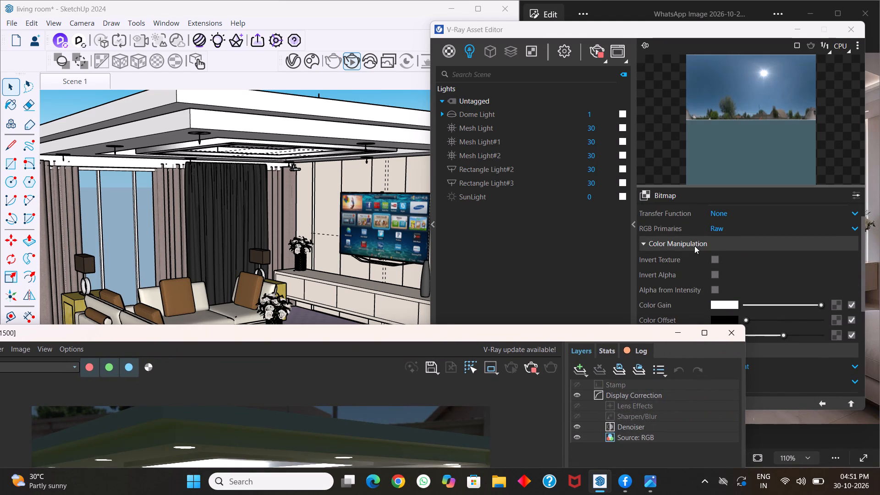
Set the dome light bitmap's texture placement mapping to Screen.
scroll(754, 260, down, 2)
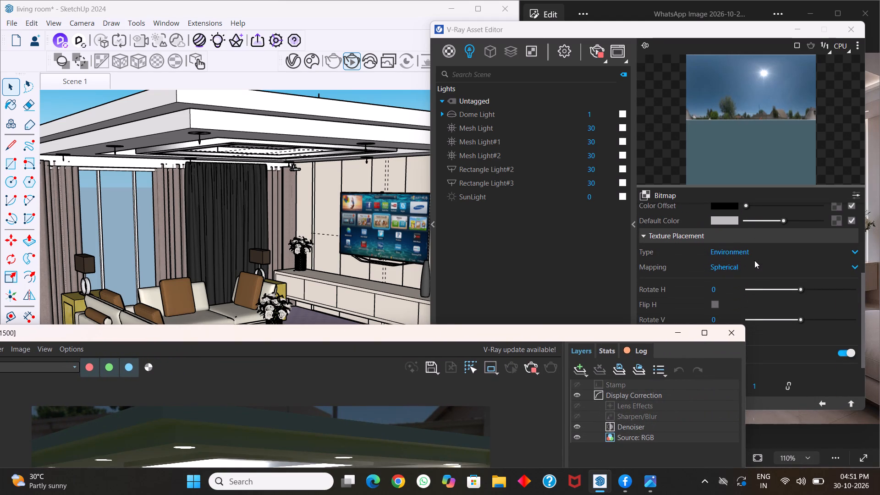
click(856, 264)
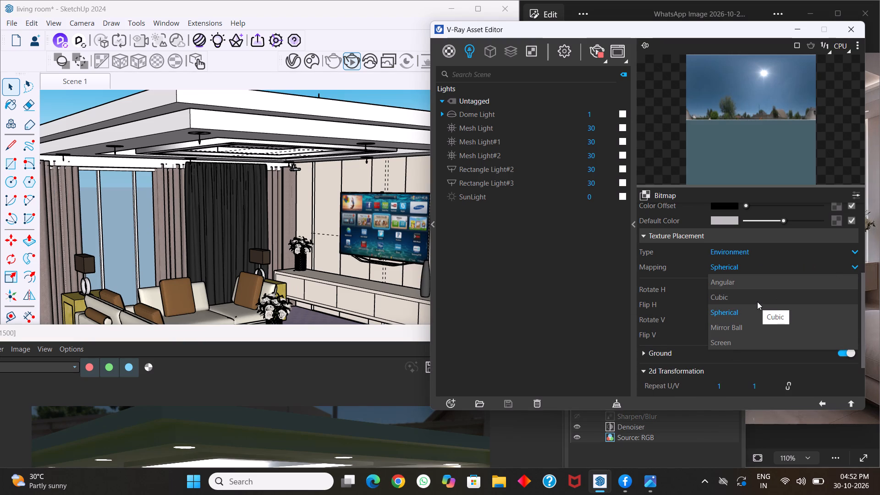
click(737, 344)
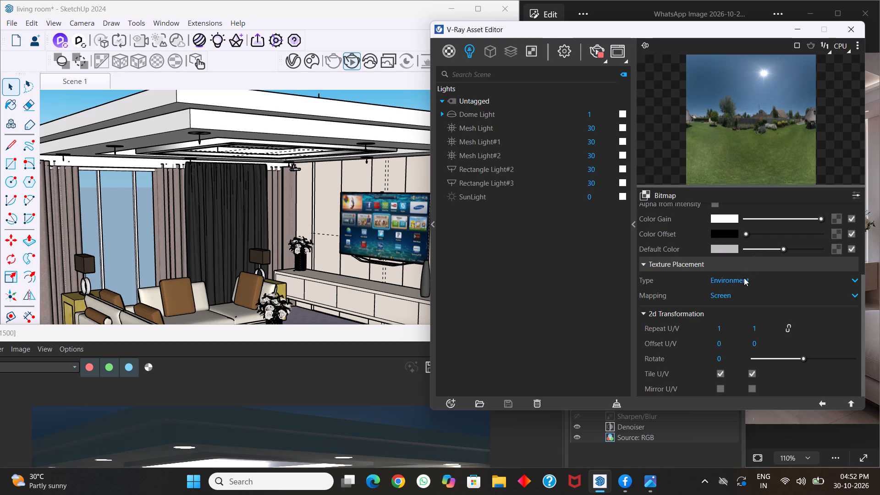
Check the living room render with Screen mapping, stop the interactive rendering and close the frame buffer.
drag(310, 336, 373, 59)
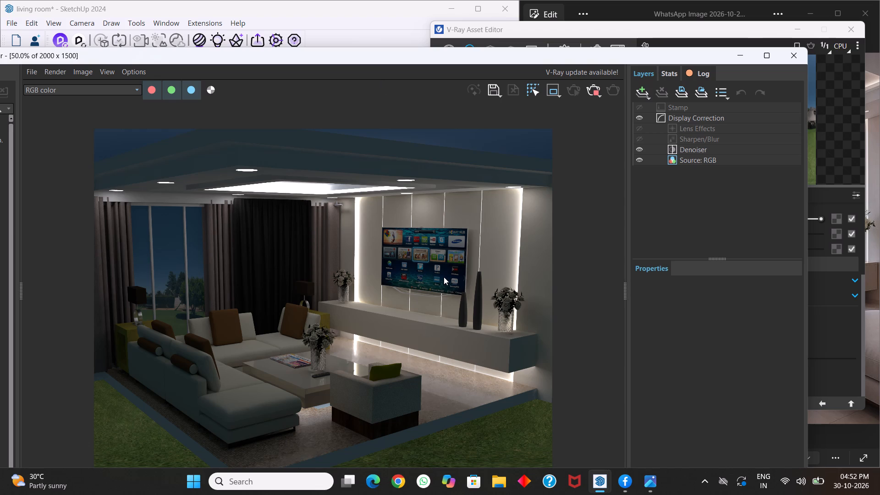
drag(386, 56, 649, 324)
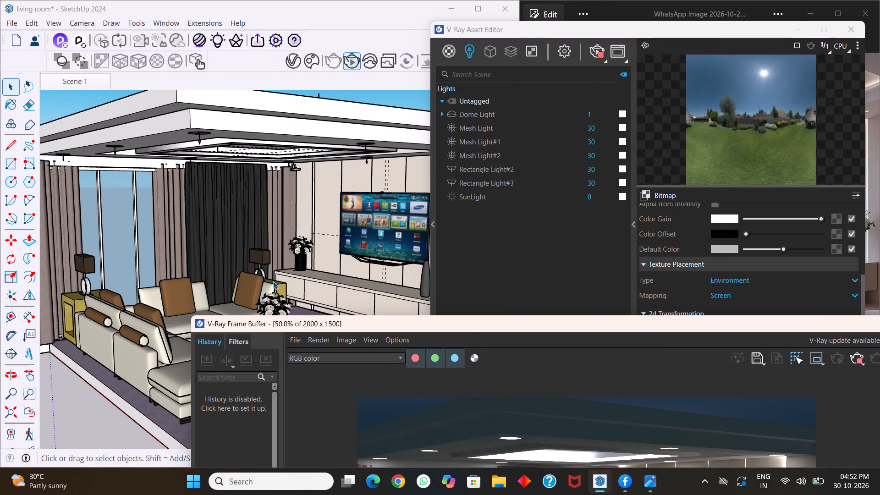
drag(513, 328, 515, 168)
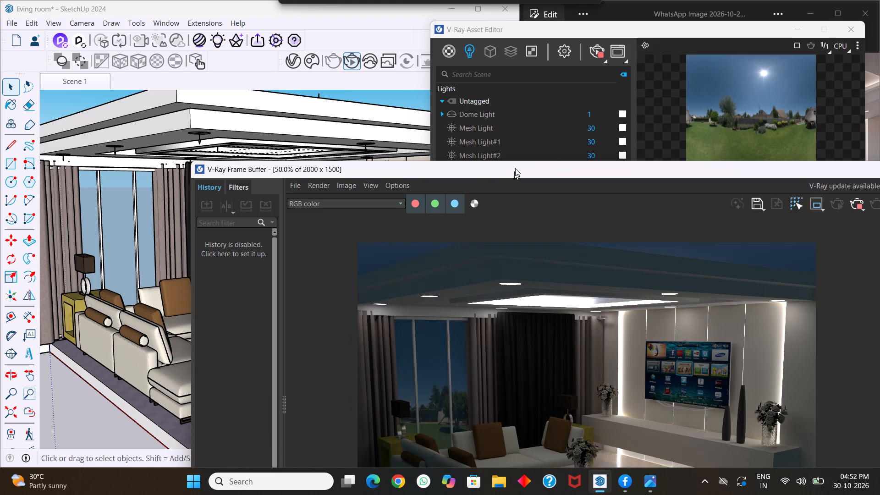
drag(515, 168, 290, 306)
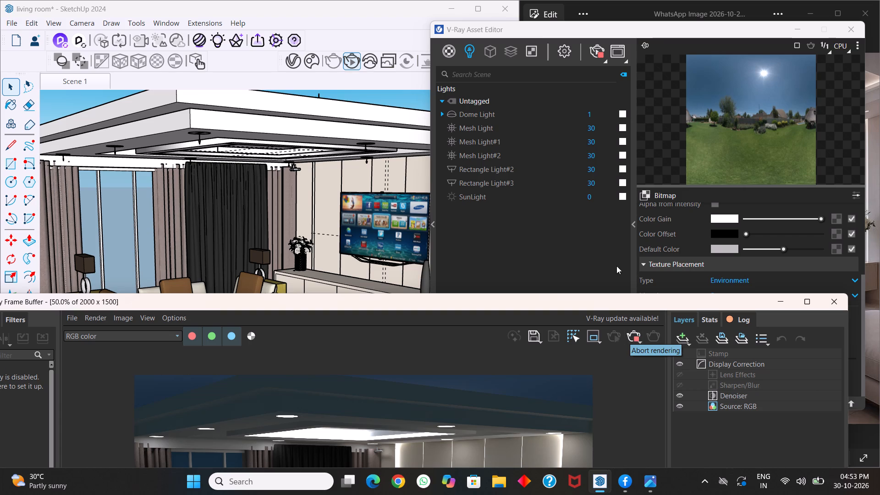
click(594, 52)
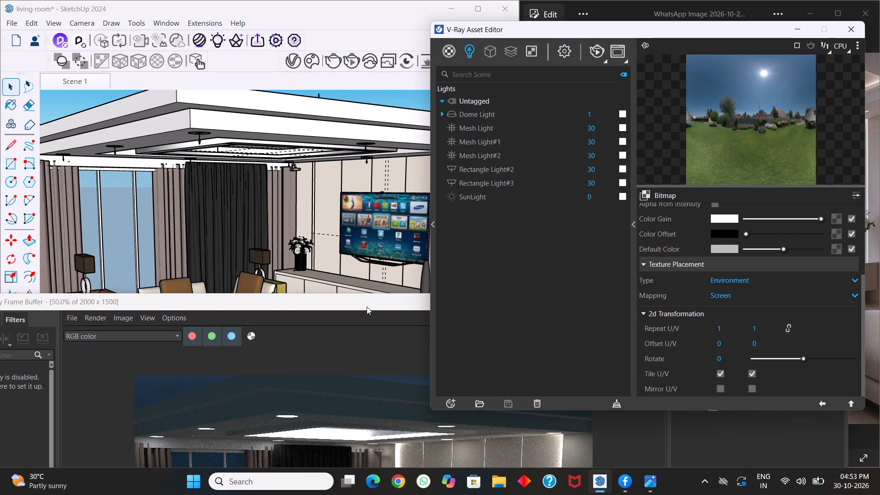
drag(368, 304, 370, 351)
click(841, 349)
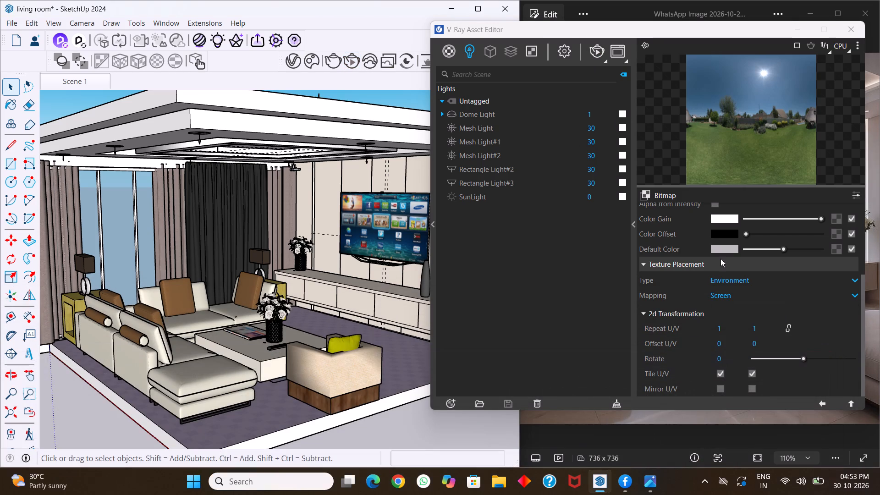
Close the WhatsApp reference image and maximize the living room model window.
drag(621, 27, 710, 207)
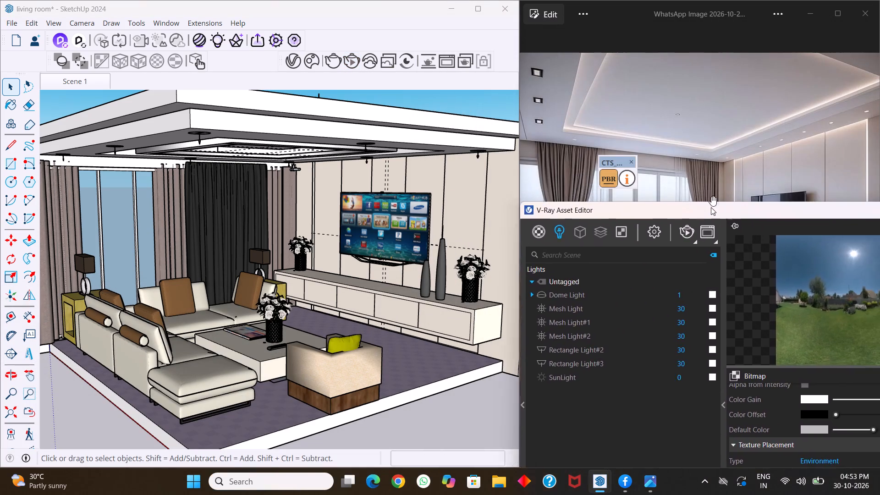
click(864, 14)
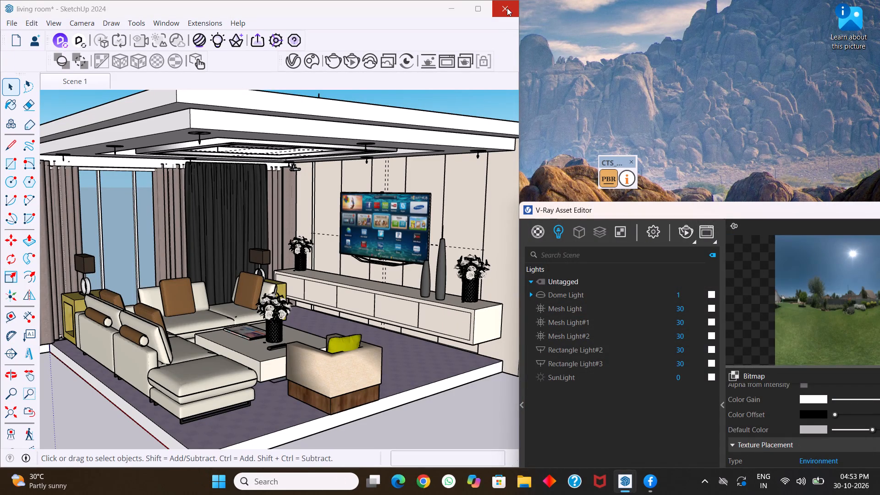
click(482, 11)
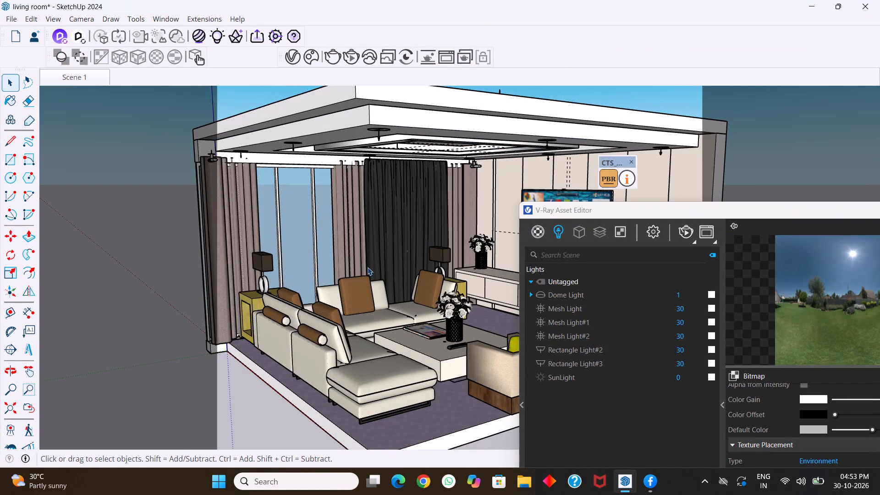
Place guide lines along the floor slab's sofa-side edge, offsetting one 9" outward with the Tape Measure.
scroll(302, 291, down, 5)
middle_drag(310, 372, 323, 370)
scroll(322, 370, up, 5)
middle_drag(320, 370, 312, 372)
key(t)
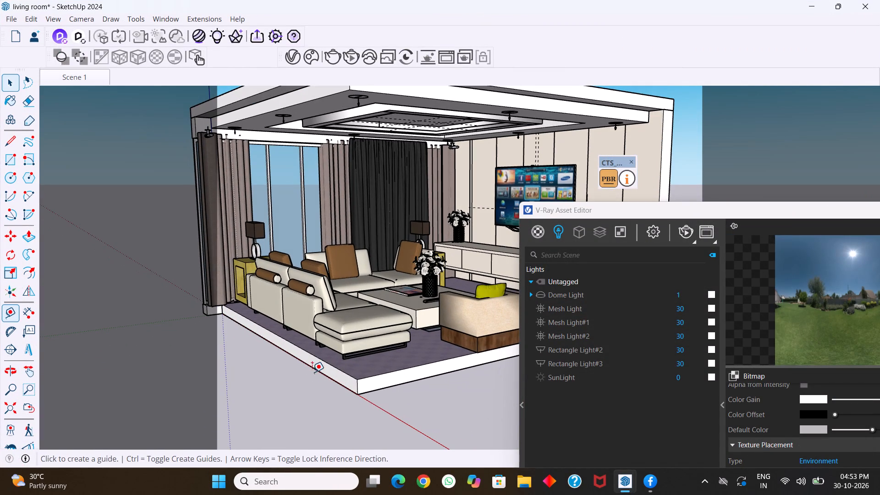
click(317, 372)
click(291, 352)
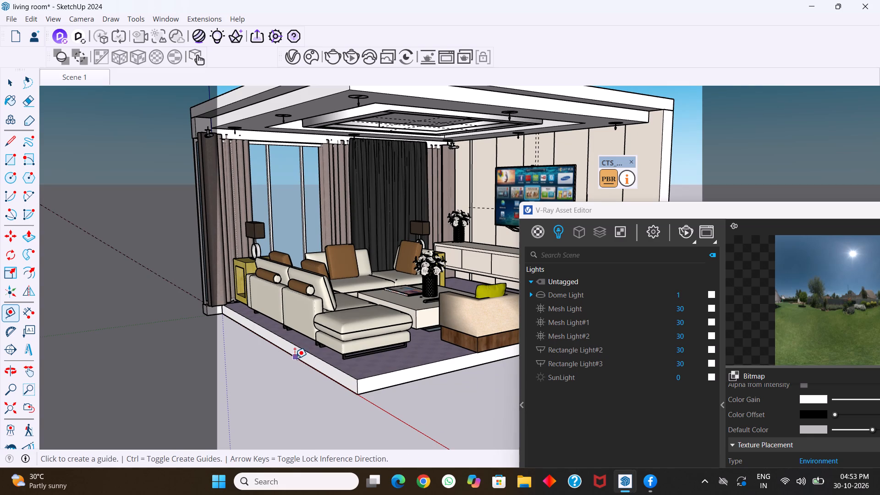
click(295, 358)
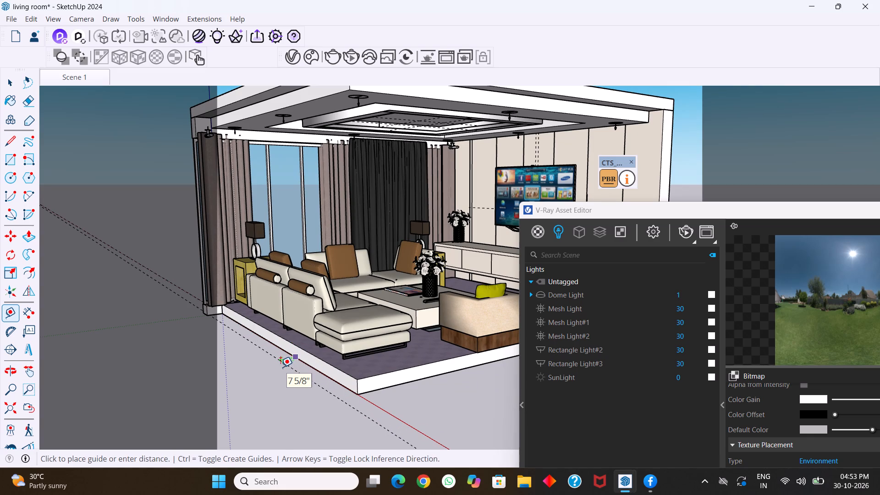
key(9)
key(Return)
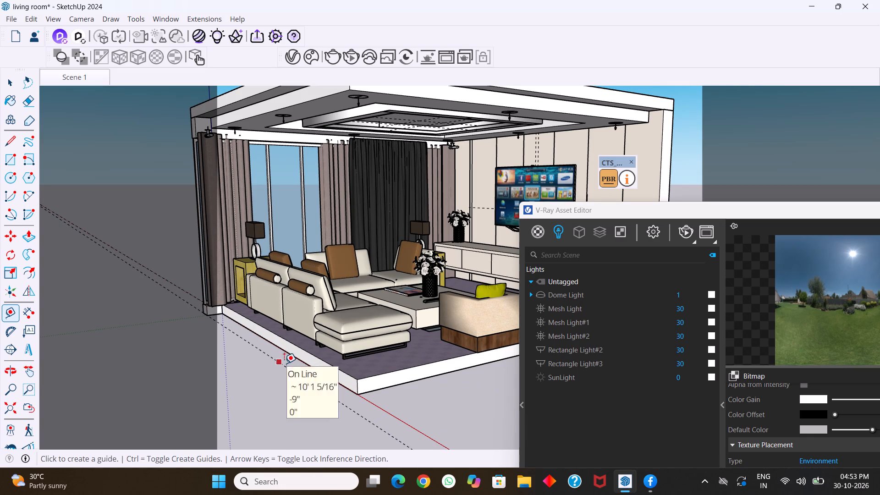
Place guide lines along the floor slab's open front edge, offsetting one 9" outward.
click(466, 368)
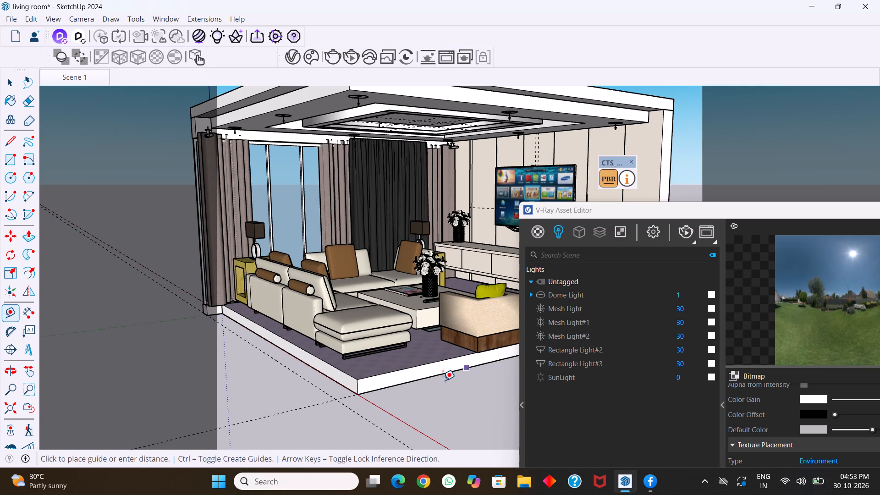
click(434, 377)
click(432, 377)
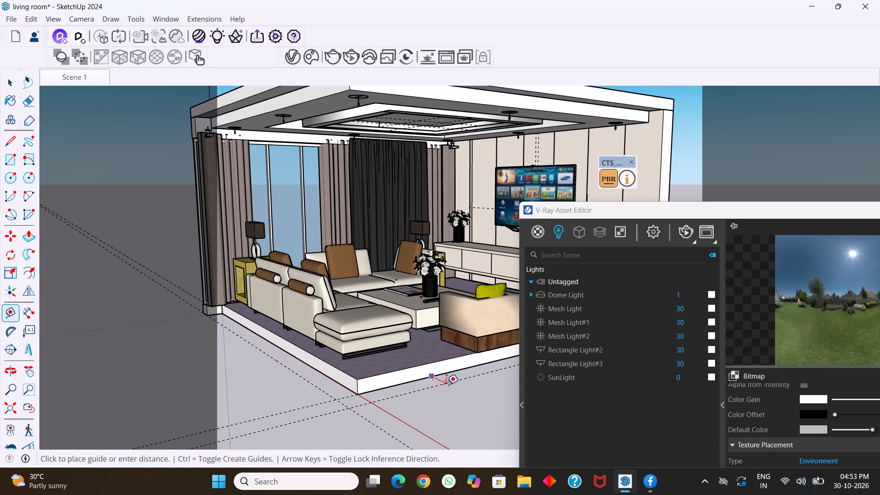
key(9)
key(Return)
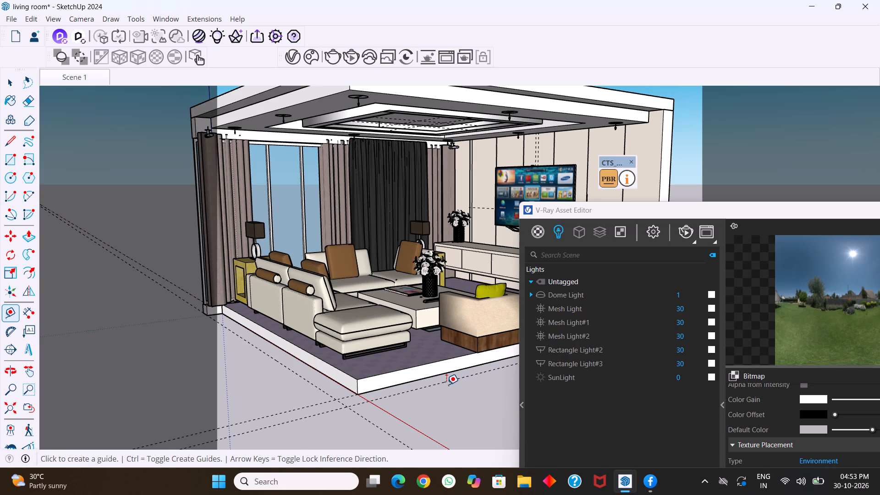
Draw a rectangle along the floor slab's sofa-side edge, from the window-wall corner to the outer guide line intersection.
middle_drag(446, 385, 496, 442)
scroll(306, 334, down, 5)
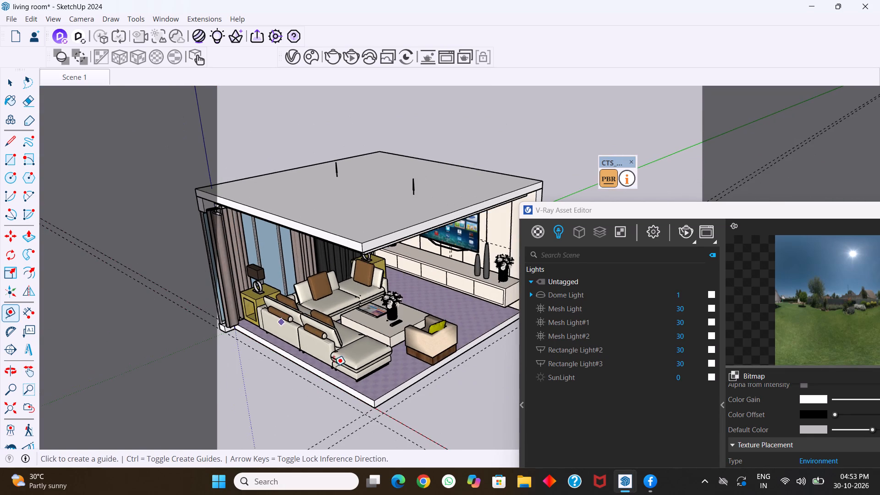
middle_drag(427, 404, 423, 381)
middle_drag(423, 381, 362, 412)
scroll(246, 326, up, 2)
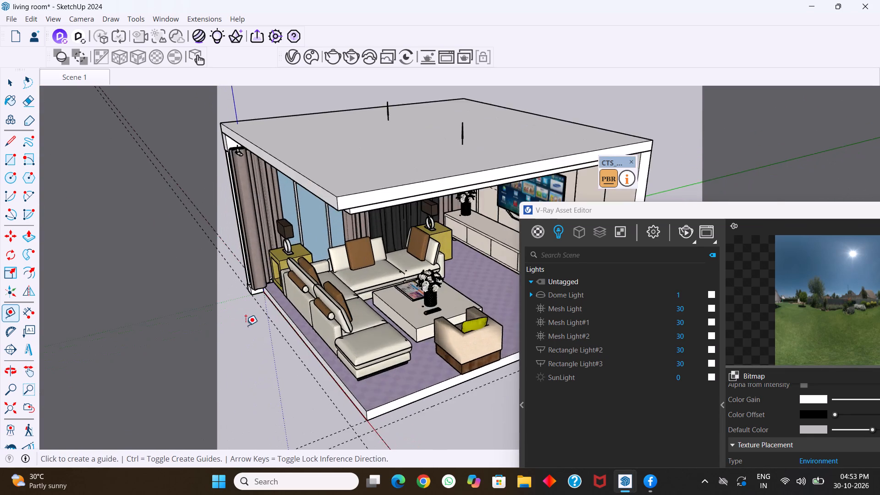
scroll(246, 325, up, 9)
key(r)
scroll(258, 297, up, 5)
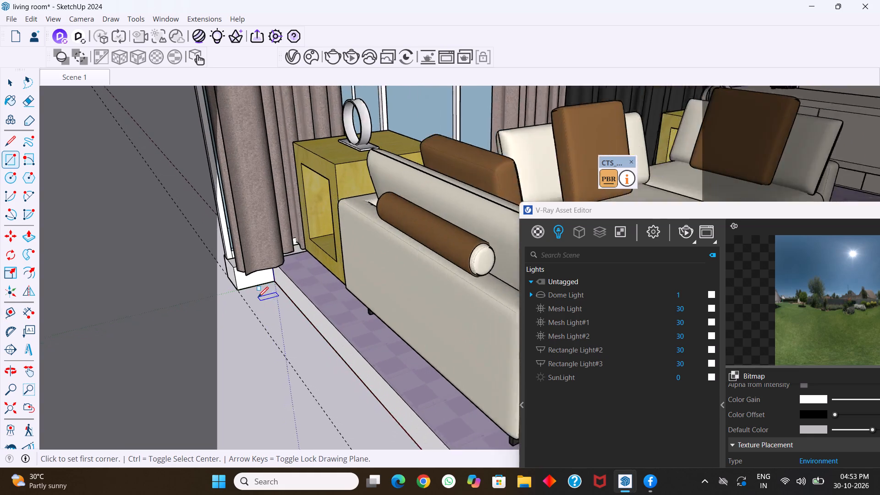
scroll(258, 297, up, 2)
drag(234, 288, 243, 287)
scroll(292, 310, down, 14)
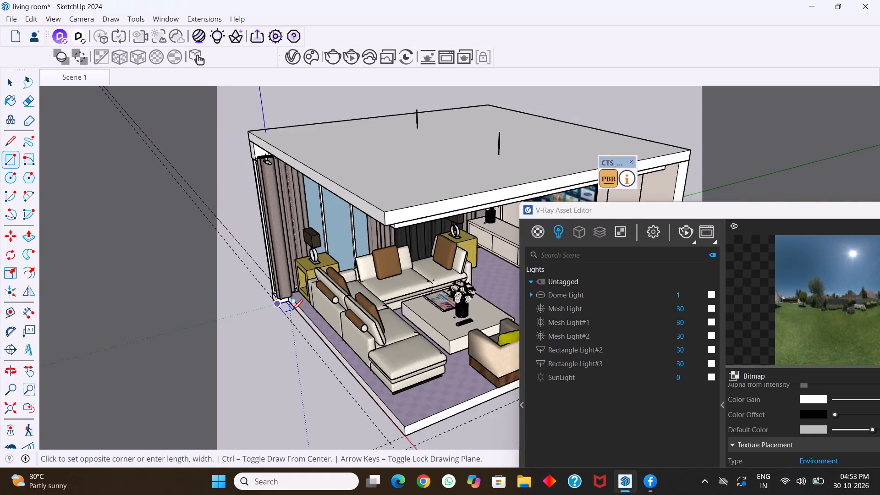
scroll(292, 310, down, 6)
scroll(366, 414, up, 12)
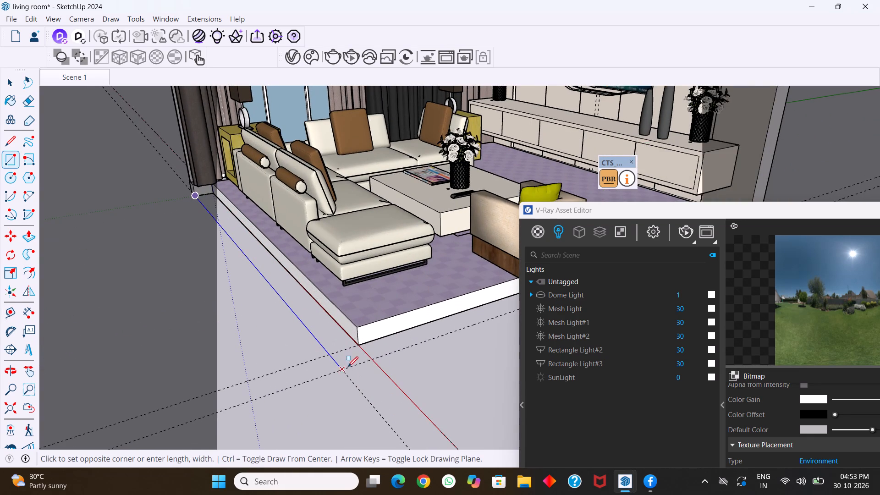
click(372, 360)
Draw a second rectangle between the guide lines along the slab's open front edge, ending at the TV-side wall.
scroll(296, 362, down, 10)
middle_drag(381, 382, 377, 382)
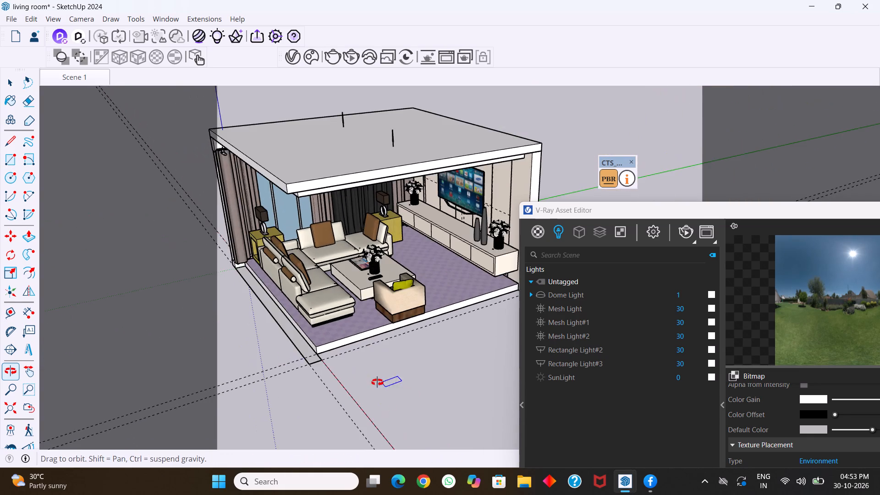
middle_drag(377, 382, 320, 393)
scroll(342, 389, up, 1)
scroll(282, 330, up, 7)
click(295, 333)
scroll(282, 366, down, 3)
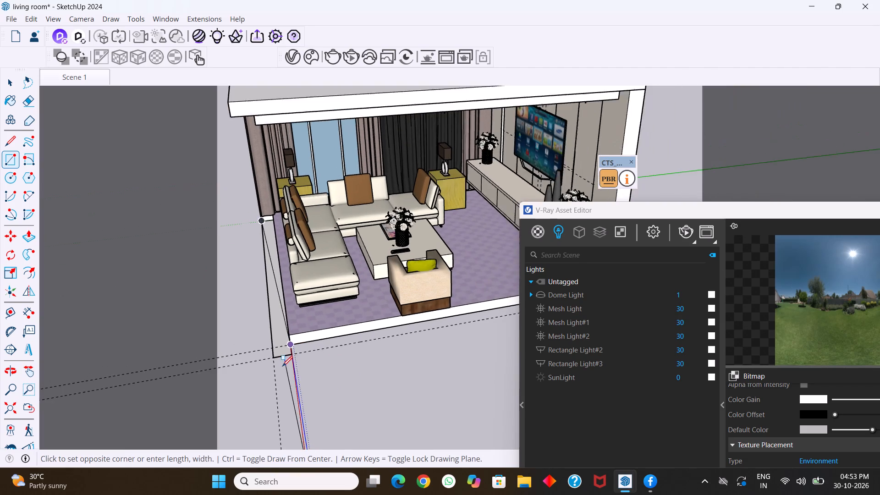
scroll(282, 366, down, 5)
scroll(457, 338, down, 5)
scroll(457, 338, up, 4)
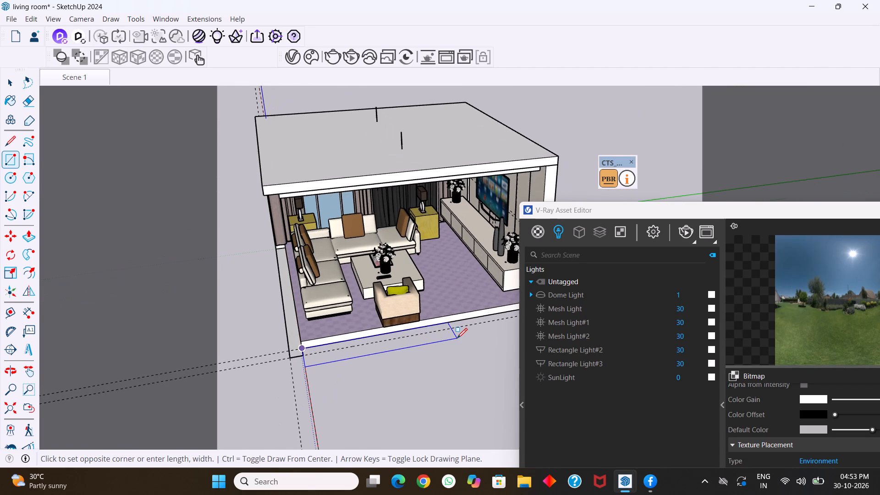
scroll(457, 338, down, 4)
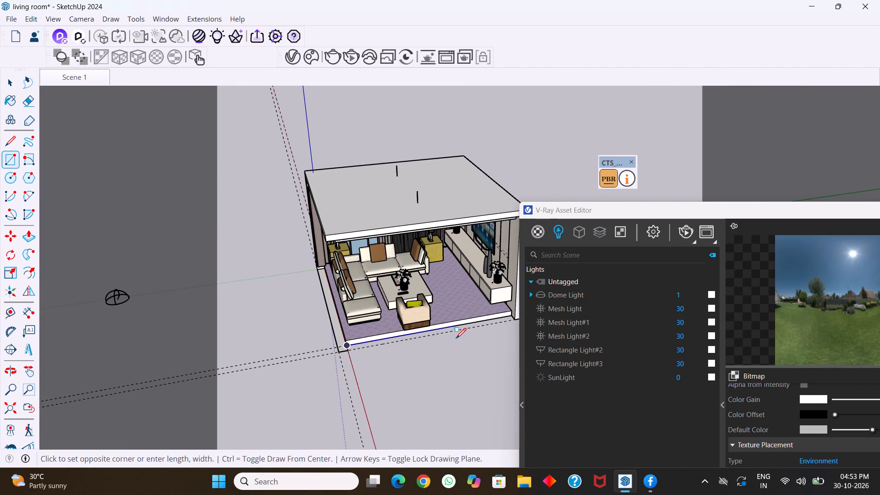
scroll(429, 341, up, 9)
scroll(340, 342, down, 13)
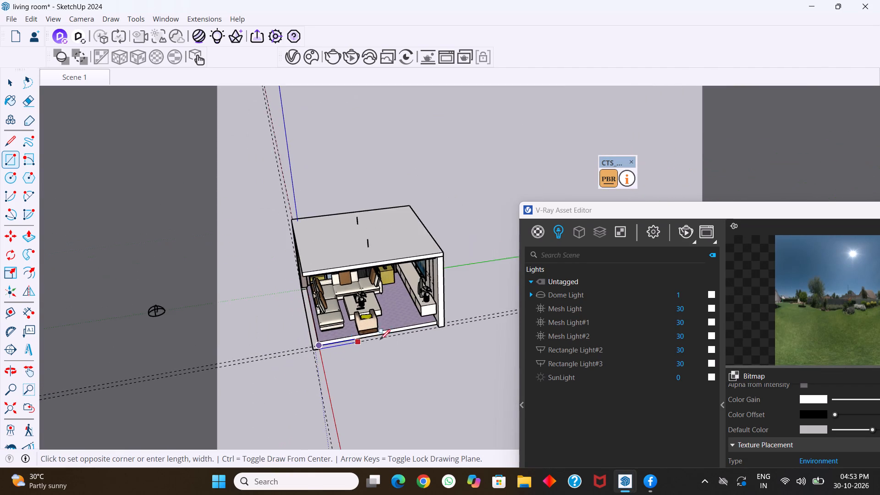
scroll(399, 338, up, 15)
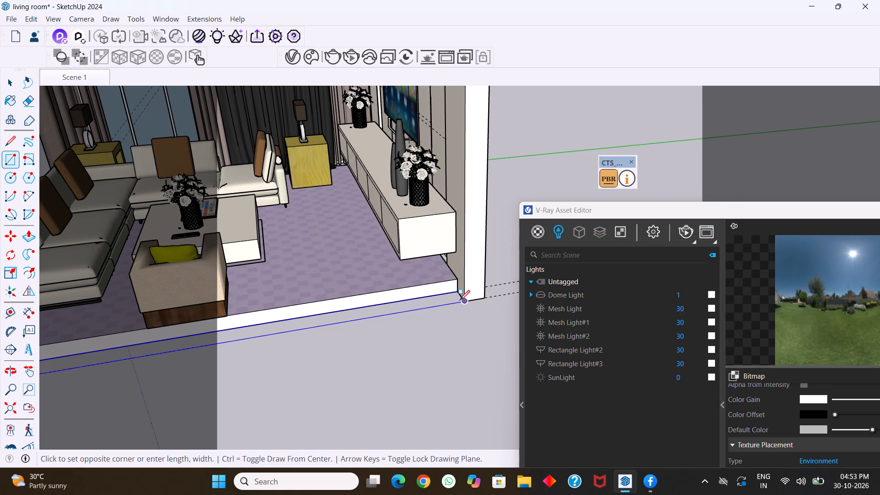
click(462, 300)
Erase the dividing line where the two strips meet at the slab corner, merging them into one L-shaped face.
scroll(442, 313, down, 9)
scroll(269, 352, down, 2)
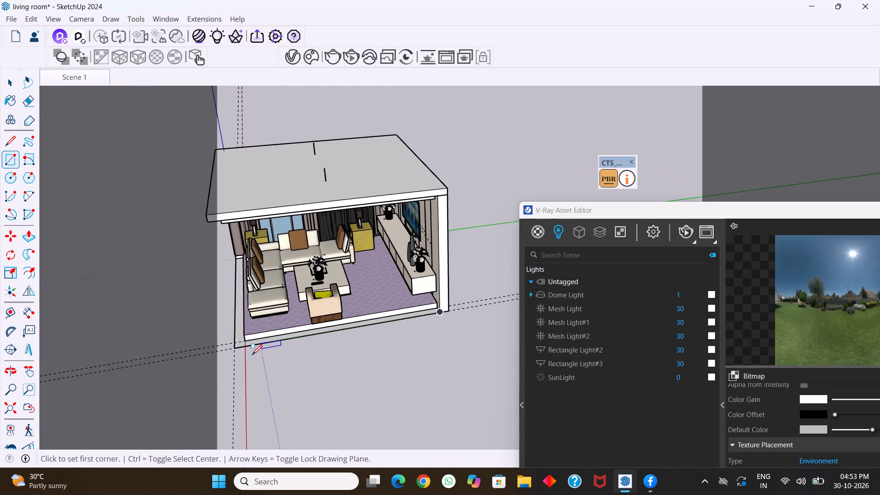
scroll(246, 355, up, 9)
key(e)
scroll(242, 341, up, 5)
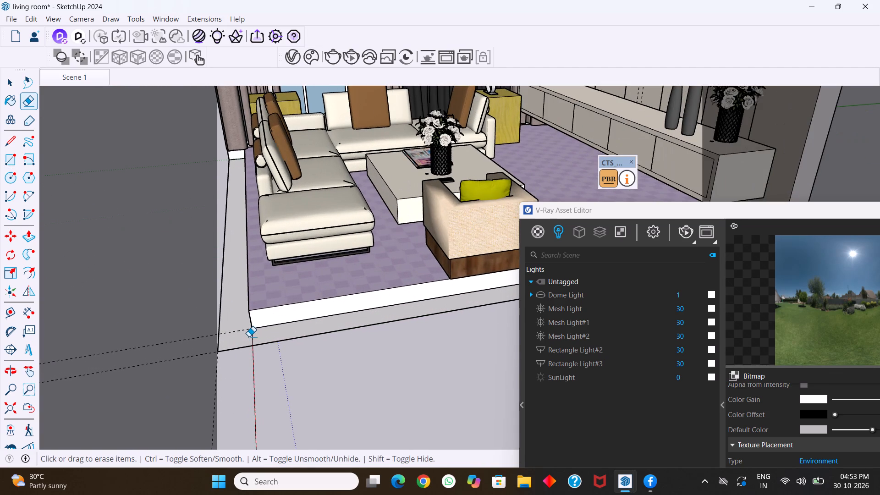
drag(249, 336, 257, 335)
Push/Pull the L-shaped face up 10' to form the two missing room walls.
key(p)
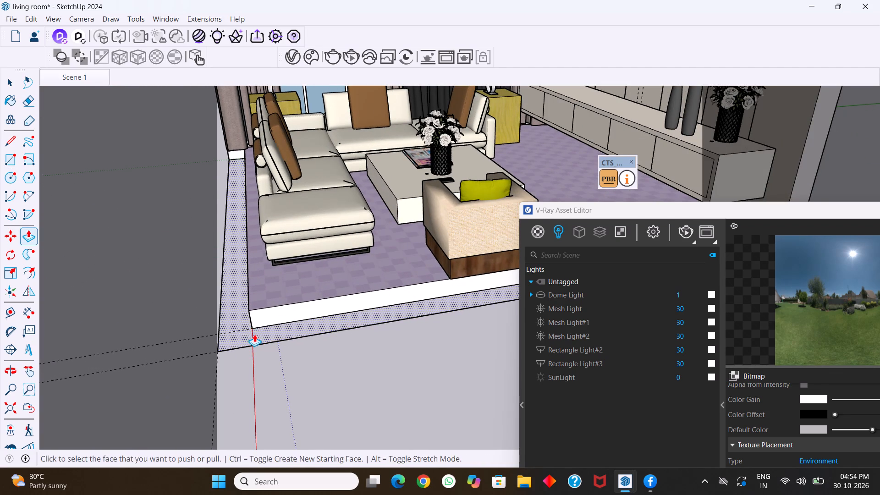
click(254, 334)
scroll(262, 286, down, 12)
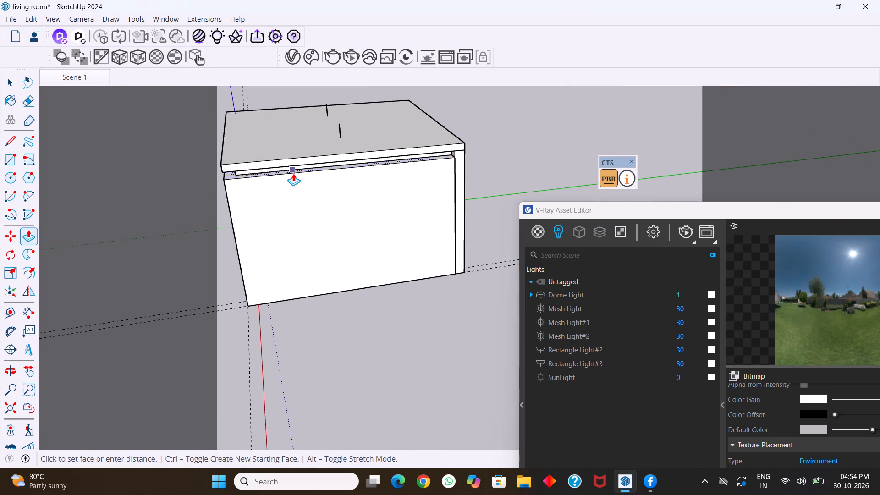
text(10')
key(Return)
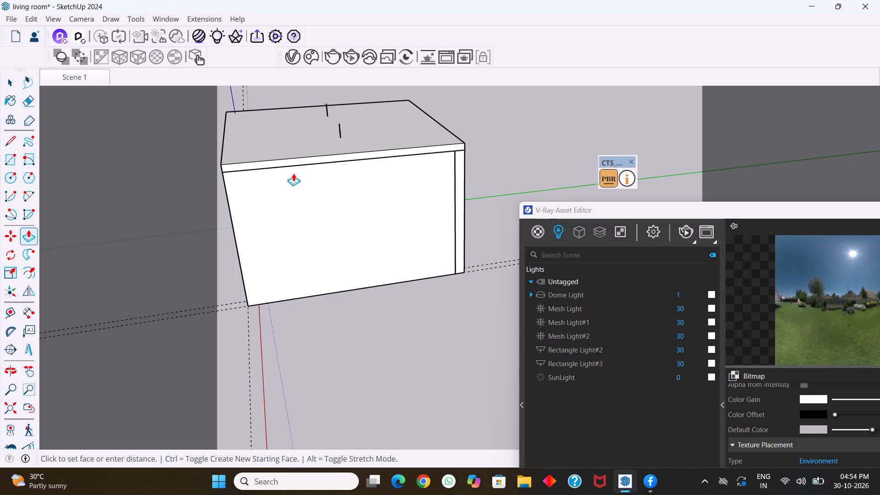
Select all the connected geometry of the new walls and make it a group.
key(space)
triple_click(301, 184)
triple_click(301, 184)
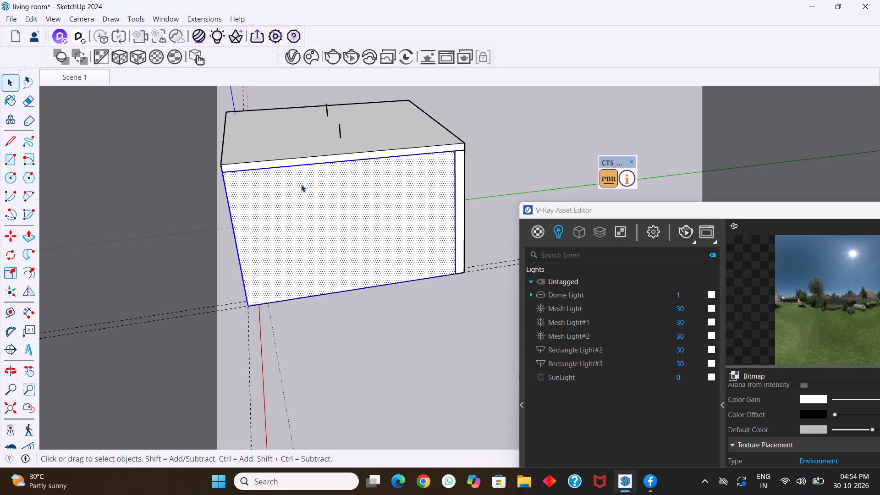
triple_click(301, 184)
right_click(301, 184)
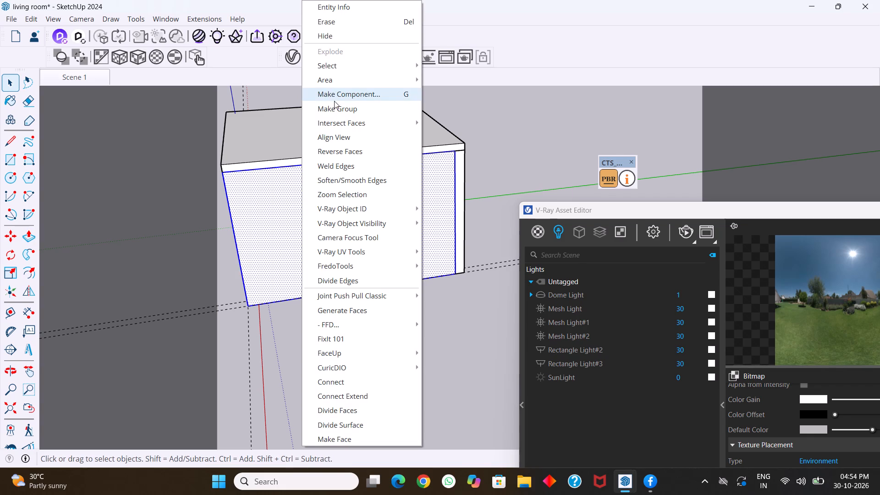
click(336, 106)
Scale the sliding window frame narrower, pulling its side nearest the new sofa-side wall inward.
middle_drag(334, 202, 466, 162)
middle_drag(351, 203, 445, 203)
scroll(282, 253, down, 4)
middle_drag(293, 250, 437, 233)
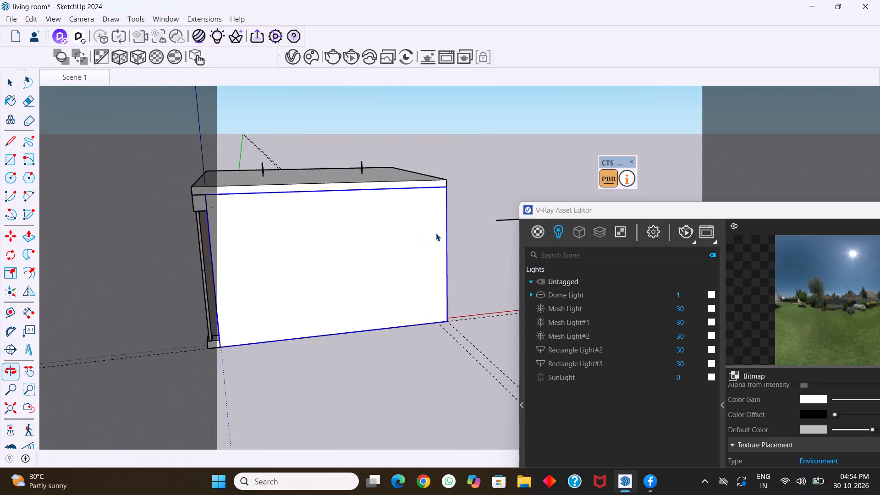
scroll(334, 256, down, 4)
middle_drag(301, 260, 362, 249)
middle_drag(315, 260, 339, 257)
scroll(278, 280, up, 5)
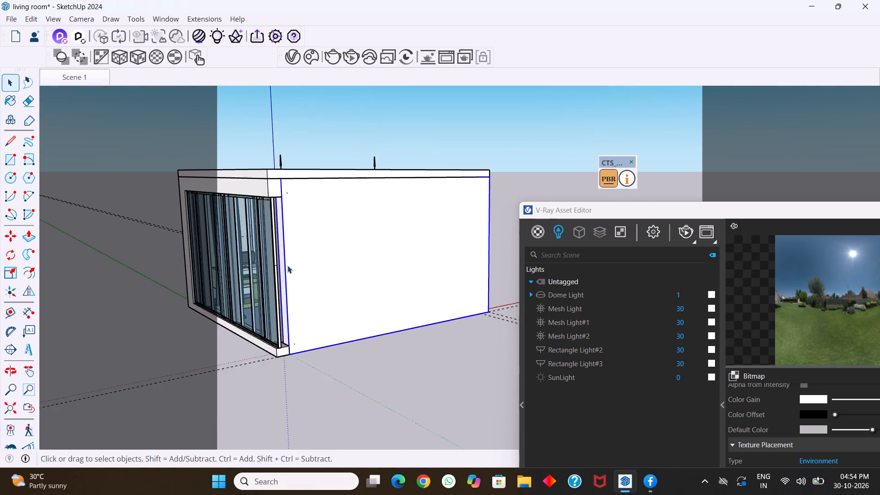
scroll(287, 265, up, 6)
middle_drag(291, 274, 356, 263)
scroll(352, 274, up, 3)
middle_drag(349, 274, 334, 276)
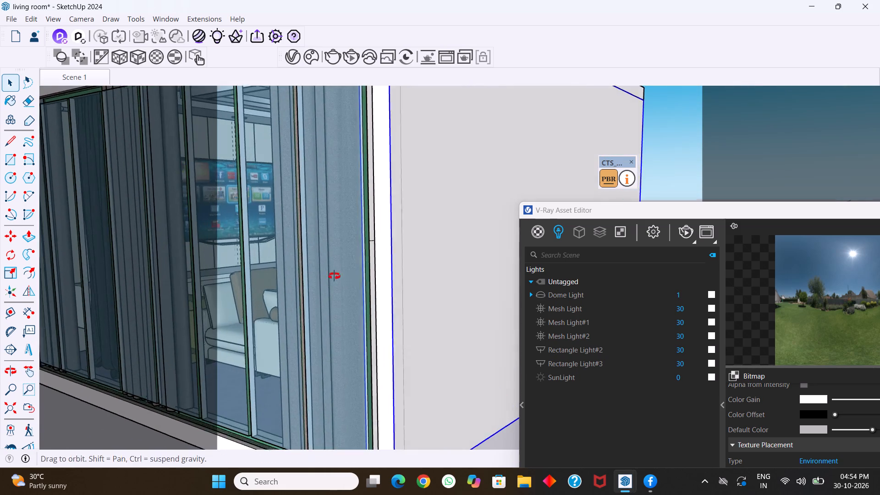
middle_drag(334, 276, 250, 286)
click(223, 290)
middle_drag(226, 290, 236, 288)
key(s)
scroll(236, 288, up, 4)
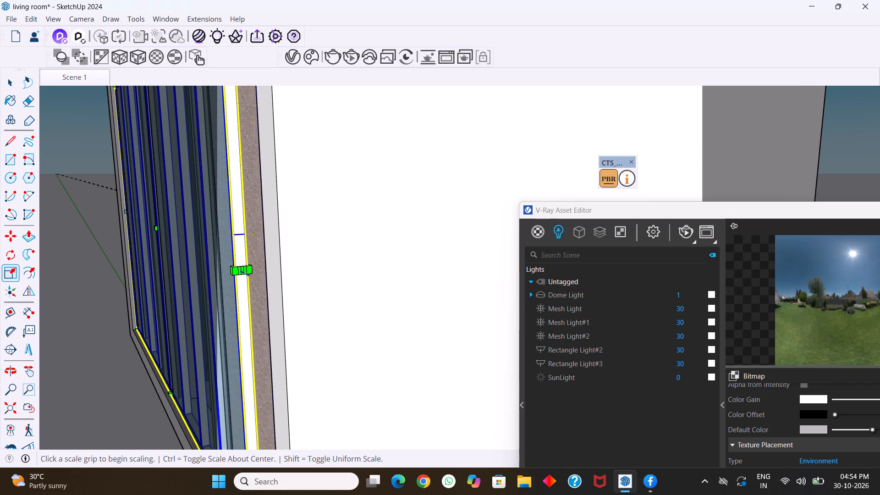
click(245, 272)
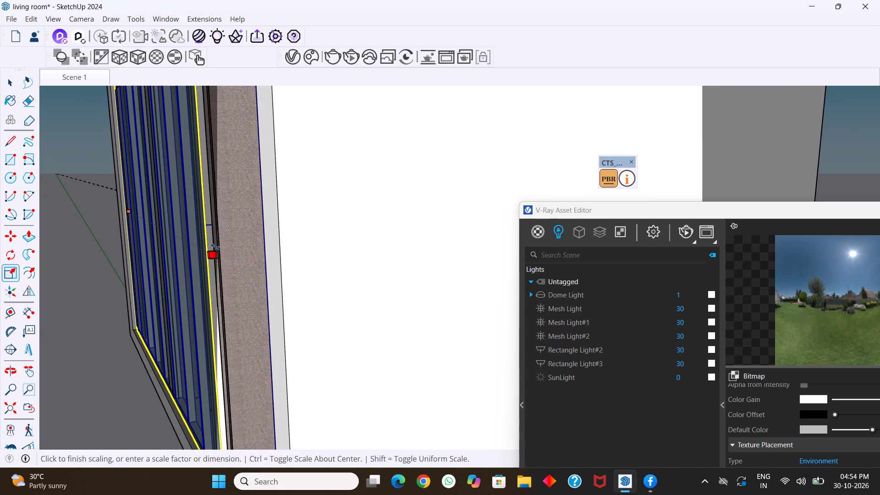
click(215, 247)
Inside the new wall group, Push/Pull the sofa-side wall's end face out flush with the window wall's outer face.
middle_drag(245, 253, 320, 242)
scroll(248, 254, down, 7)
middle_drag(274, 283, 297, 279)
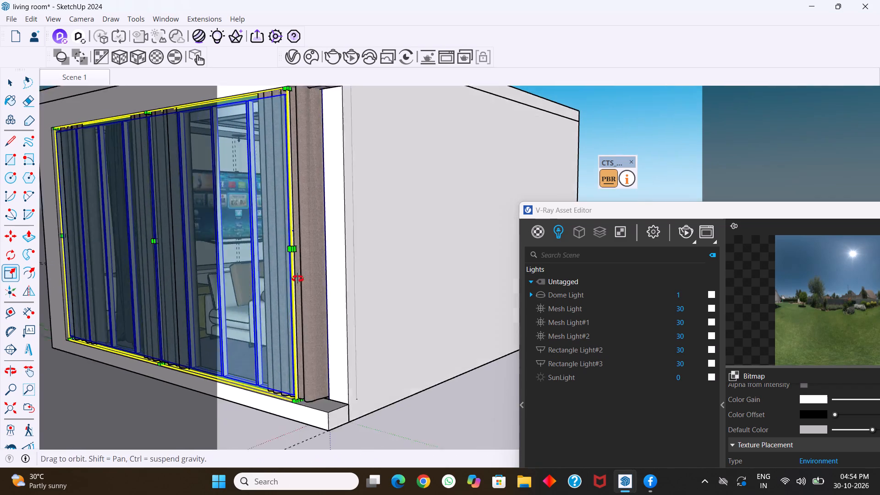
middle_drag(297, 279, 316, 276)
click(379, 300)
key(space)
click(379, 300)
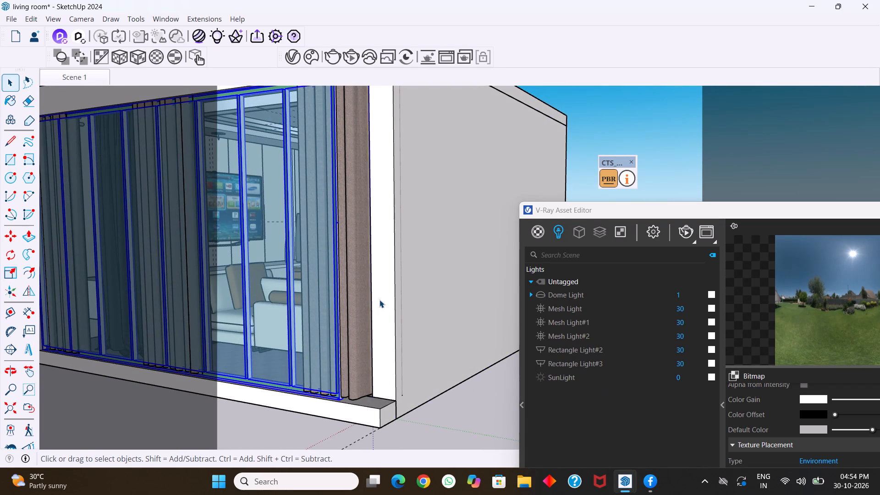
click(382, 300)
click(382, 300)
click(381, 300)
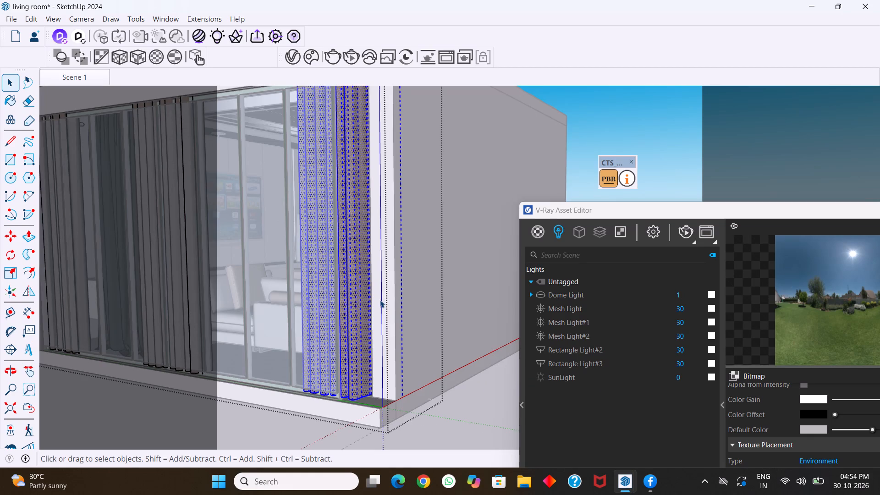
middle_drag(378, 300, 407, 295)
double_click(428, 287)
click(430, 284)
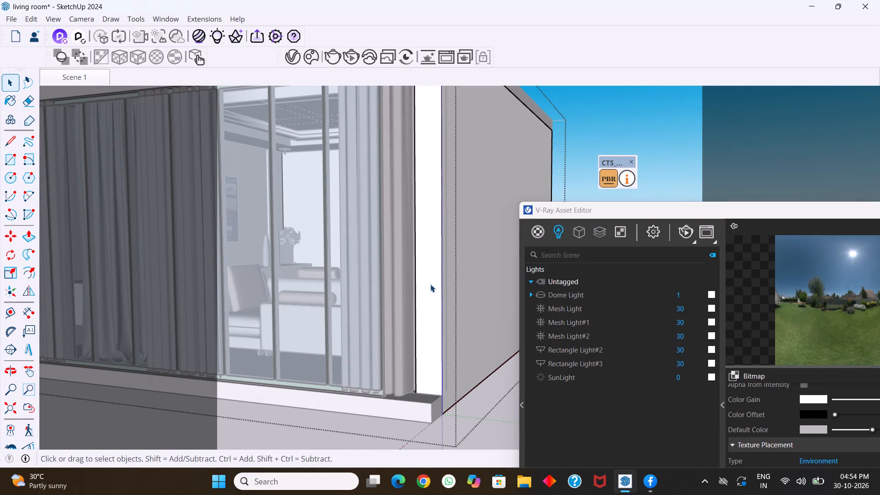
key(p)
click(430, 284)
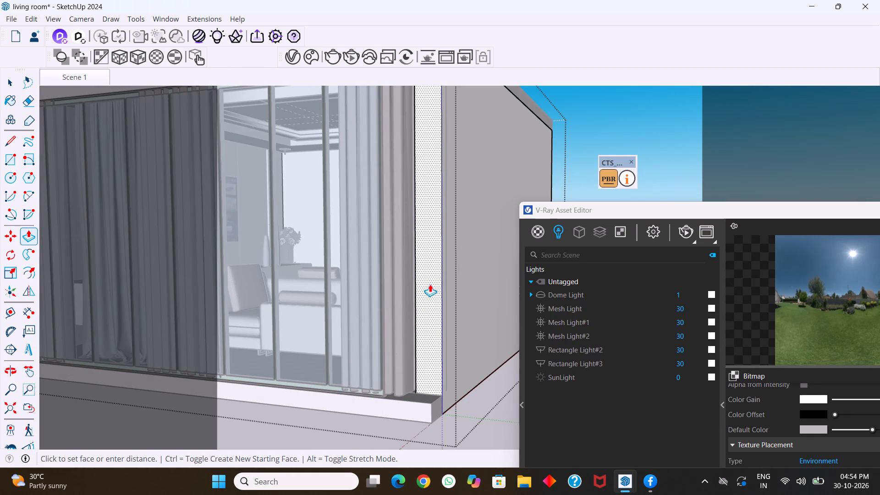
click(430, 416)
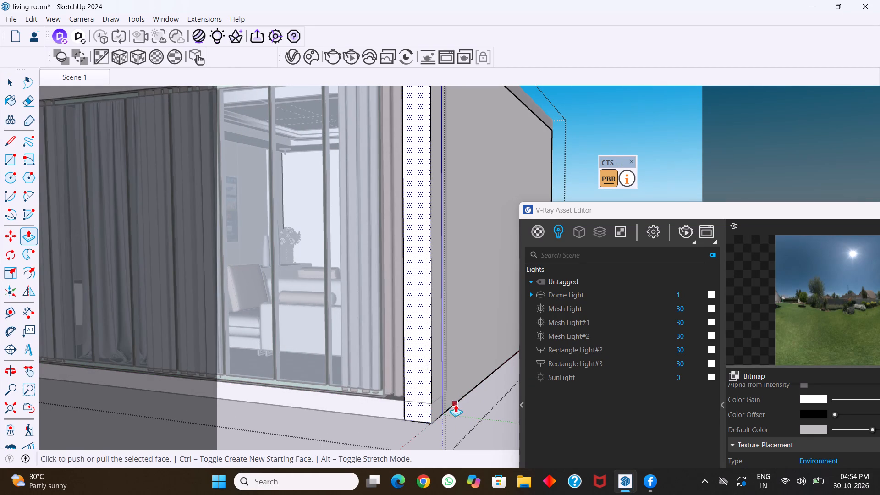
key(space)
scroll(293, 394, down, 6)
click(446, 422)
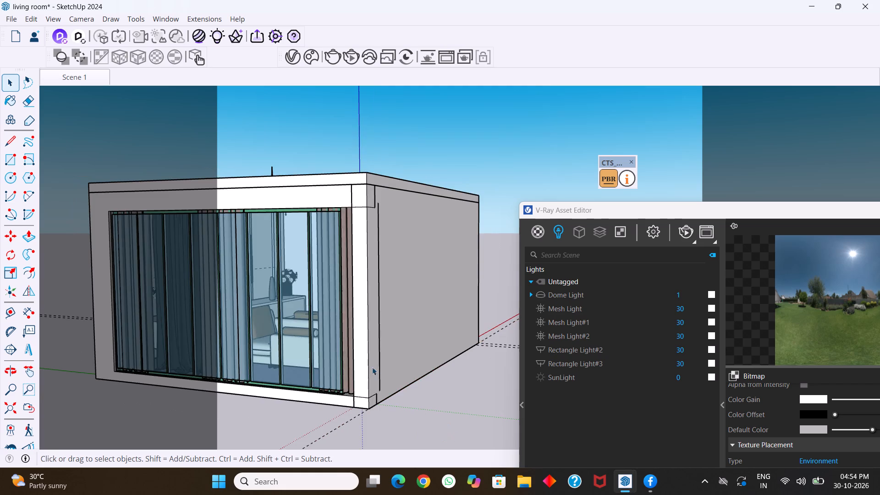
Scale the curtain set narrower along the window so it stops protruding through the new sofa-side wall.
middle_drag(372, 367, 302, 379)
scroll(314, 274, up, 4)
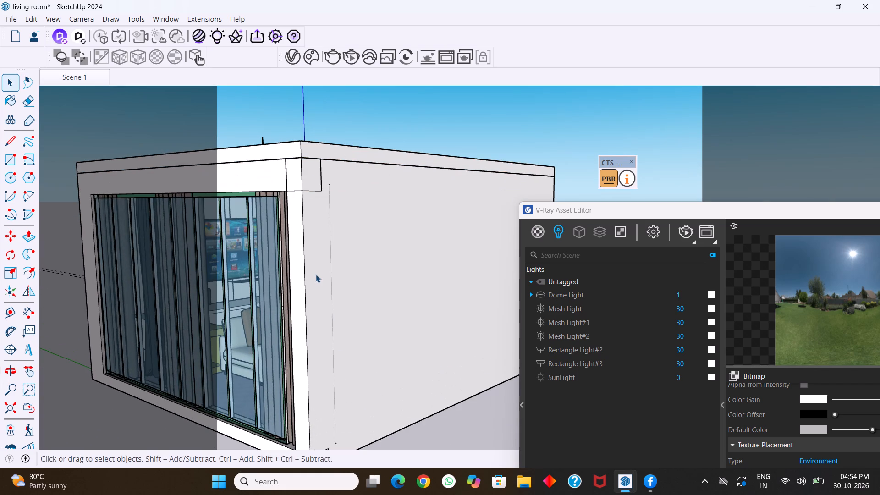
click(286, 286)
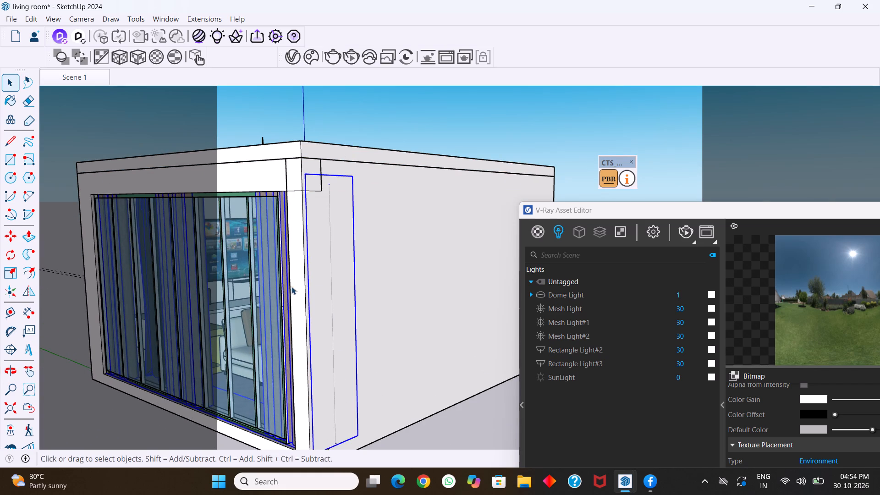
key(s)
click(335, 311)
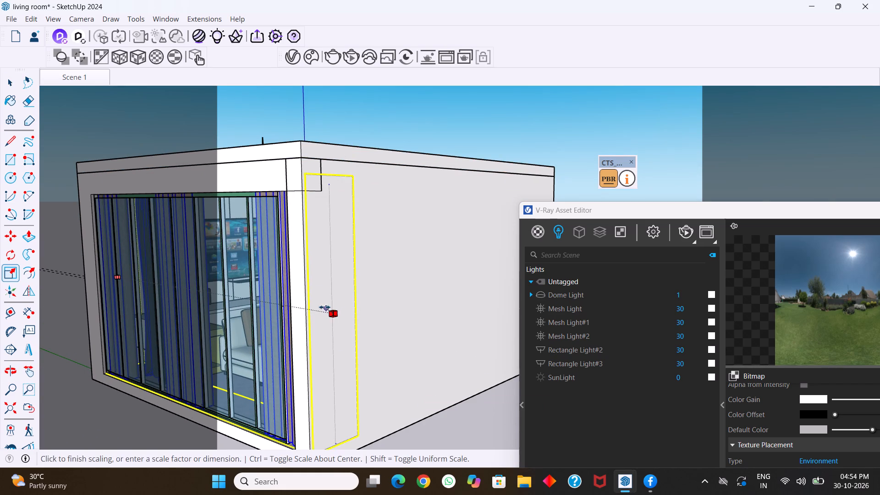
click(293, 301)
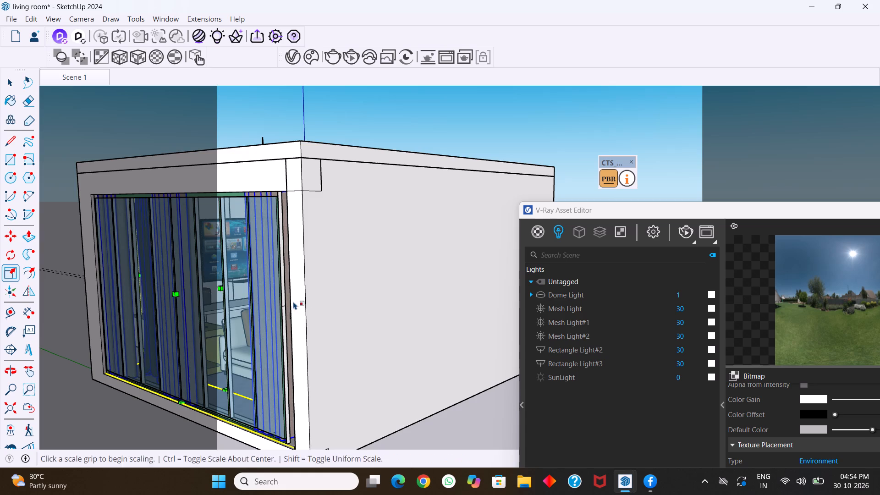
middle_drag(293, 302, 352, 293)
key(space)
click(341, 332)
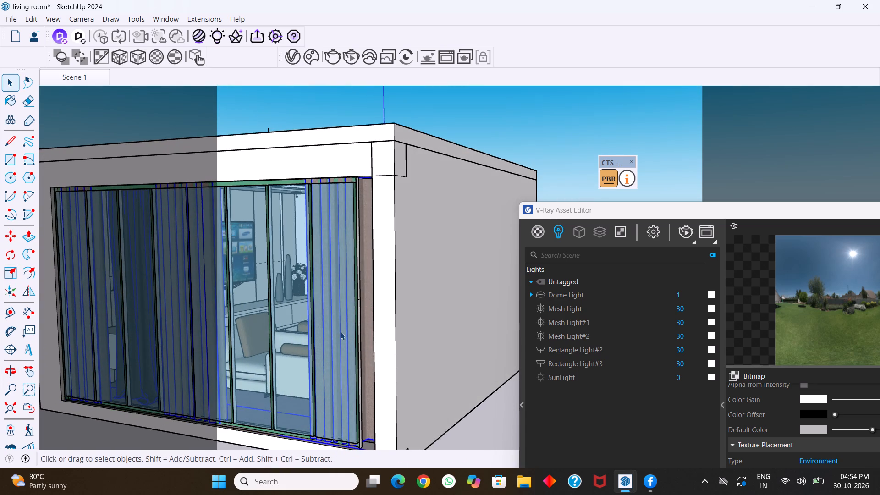
Scale the sliding window frame wider so its side meets the inner face of the new sofa-side wall.
key(s)
middle_drag(343, 332, 335, 332)
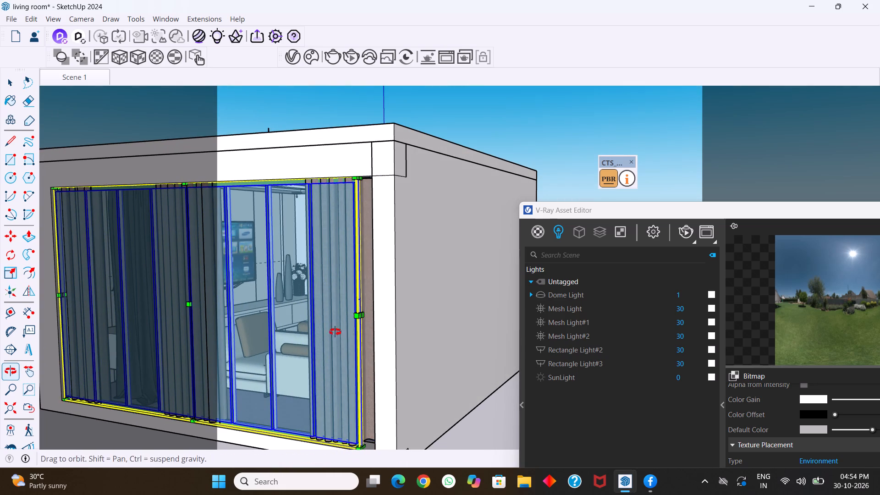
middle_drag(335, 332, 296, 335)
scroll(325, 320, up, 8)
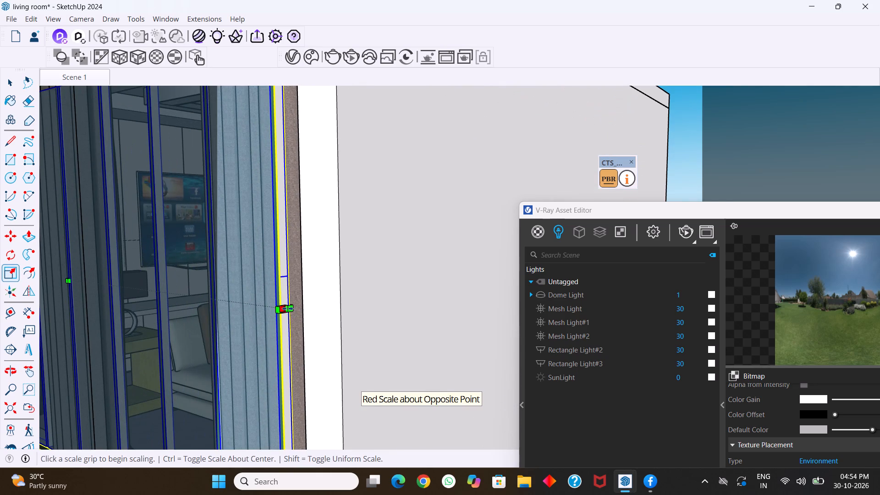
scroll(287, 308, up, 13)
click(287, 308)
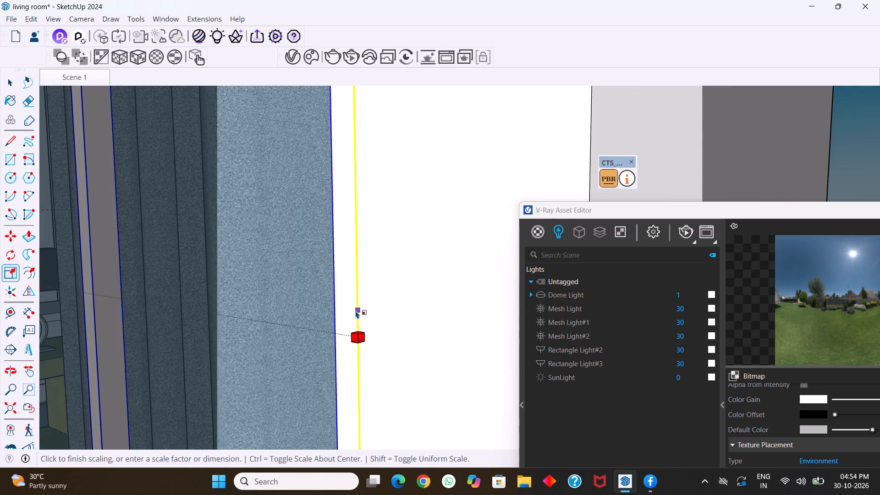
click(356, 311)
scroll(223, 328, down, 18)
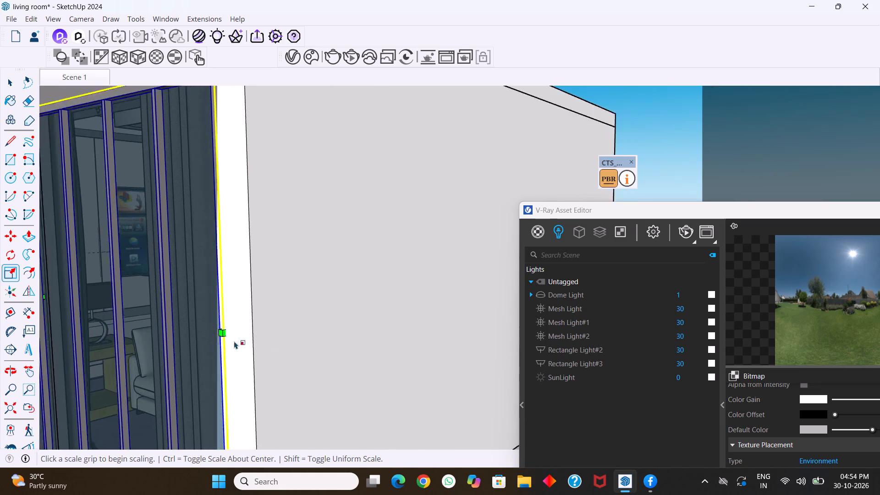
scroll(234, 341, down, 8)
Inside the window wall group, Push/Pull the end face above the window back to the sofa-side wall's inner face.
middle_drag(241, 255, 274, 301)
scroll(289, 281, up, 2)
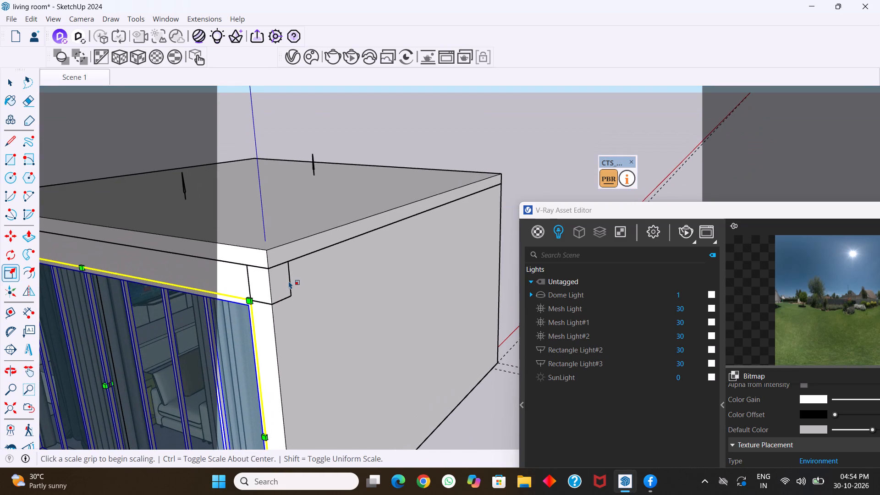
key(space)
click(289, 281)
click(232, 286)
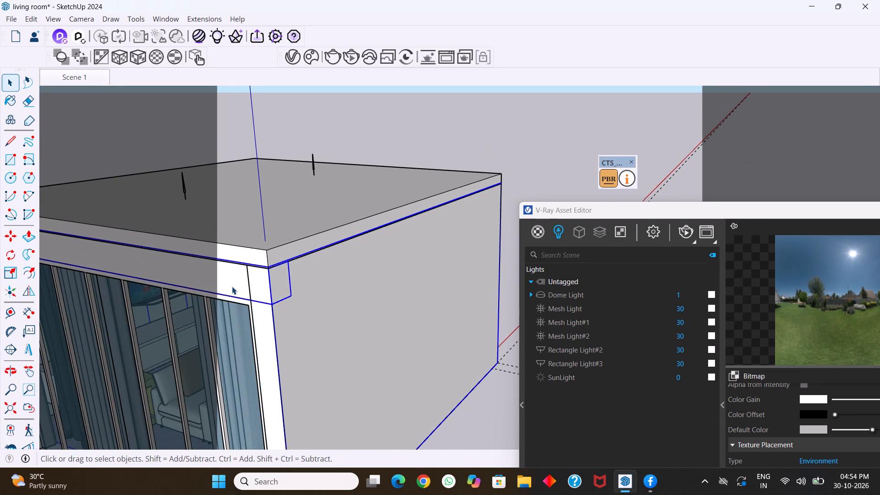
click(282, 288)
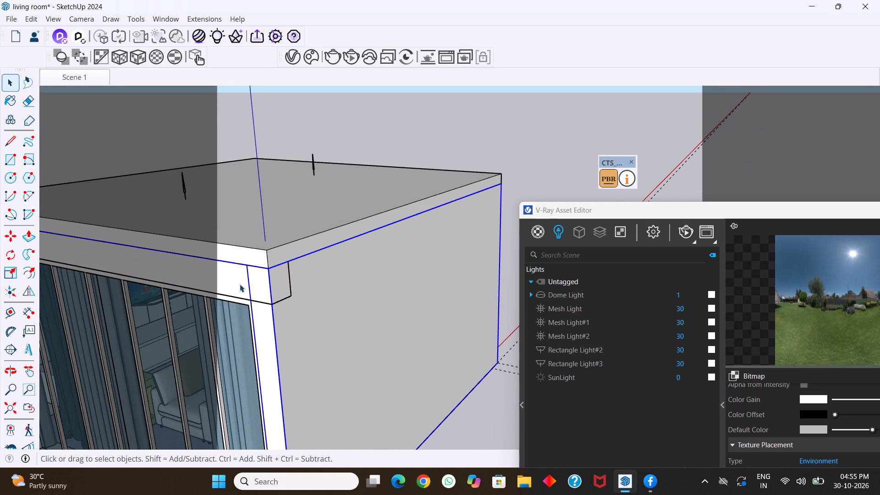
click(232, 283)
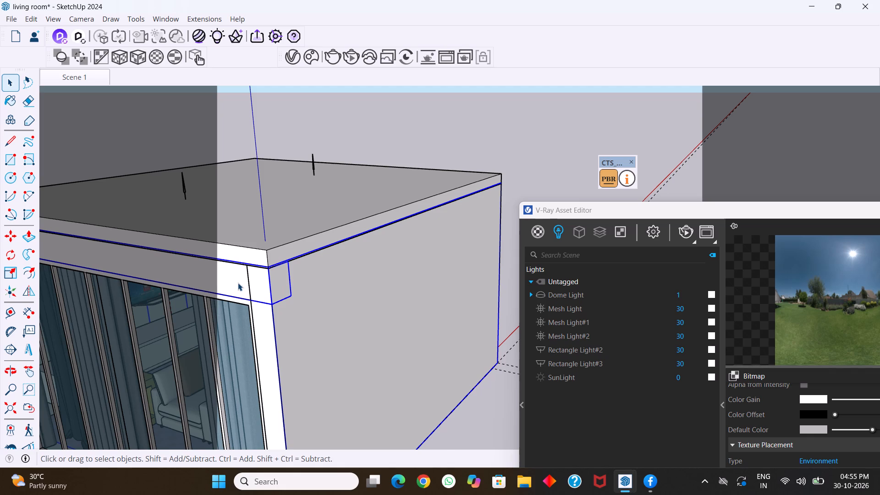
double_click(238, 283)
click(282, 280)
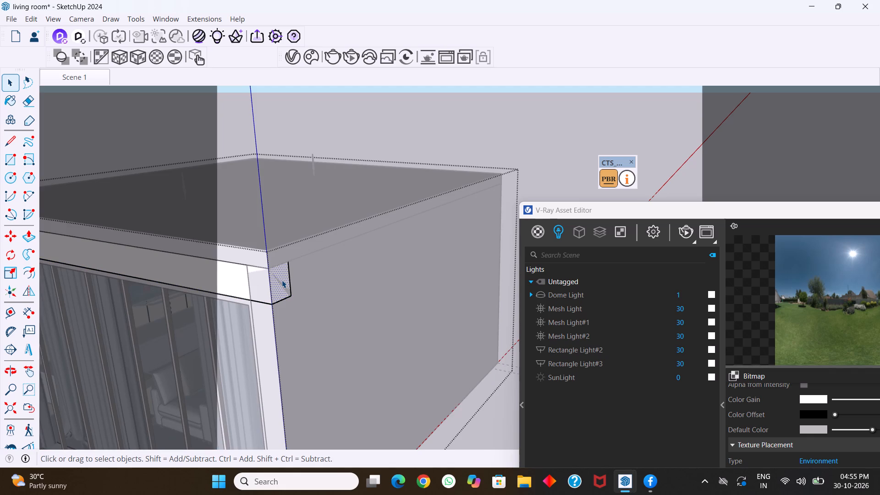
key(p)
click(282, 280)
click(248, 279)
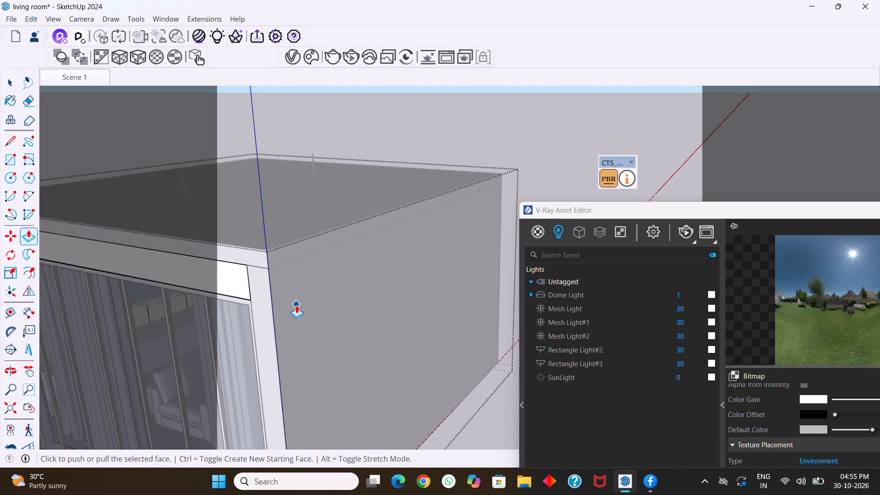
key(space)
scroll(226, 316, down, 10)
click(422, 373)
Inside the window wall group, Push/Pull the end face below the window back to the sofa-side wall's inner face.
middle_drag(366, 330, 333, 322)
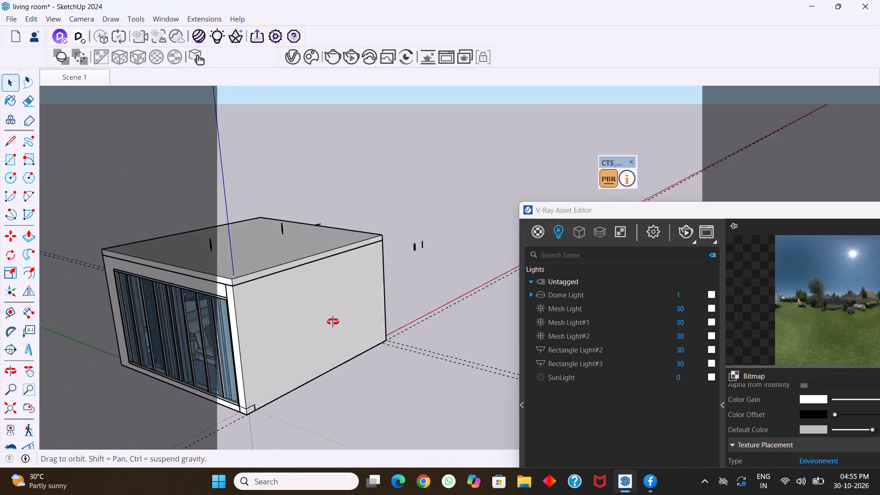
middle_drag(333, 322, 311, 289)
middle_drag(337, 308, 278, 337)
middle_drag(280, 363, 359, 330)
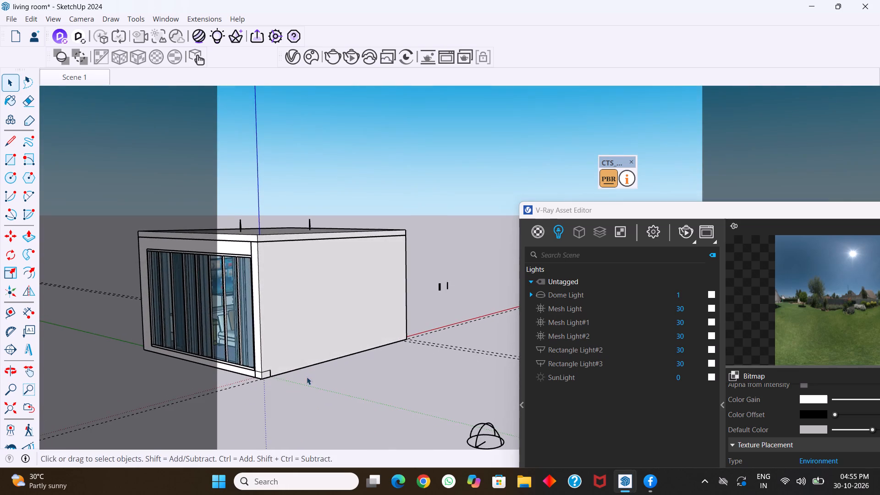
middle_drag(283, 382, 323, 375)
scroll(322, 375, up, 9)
click(279, 379)
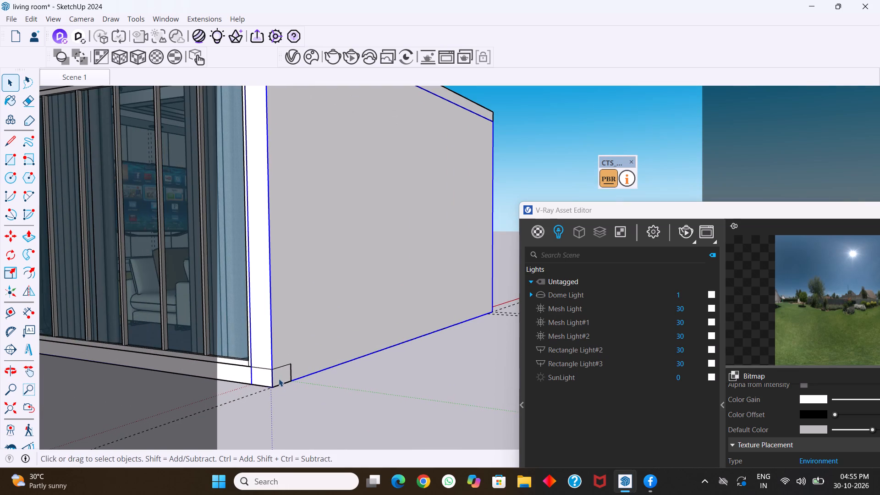
click(279, 379)
double_click(278, 373)
click(278, 373)
click(278, 373)
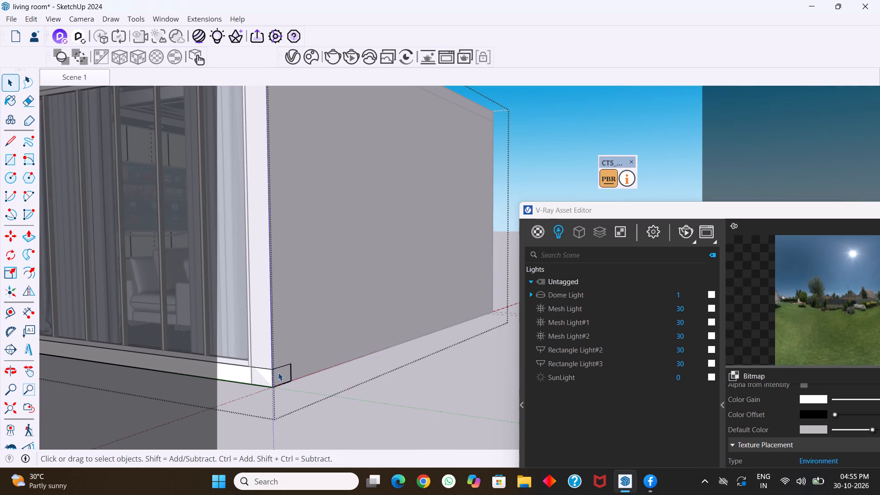
click(278, 373)
click(278, 373)
click(281, 372)
click(282, 372)
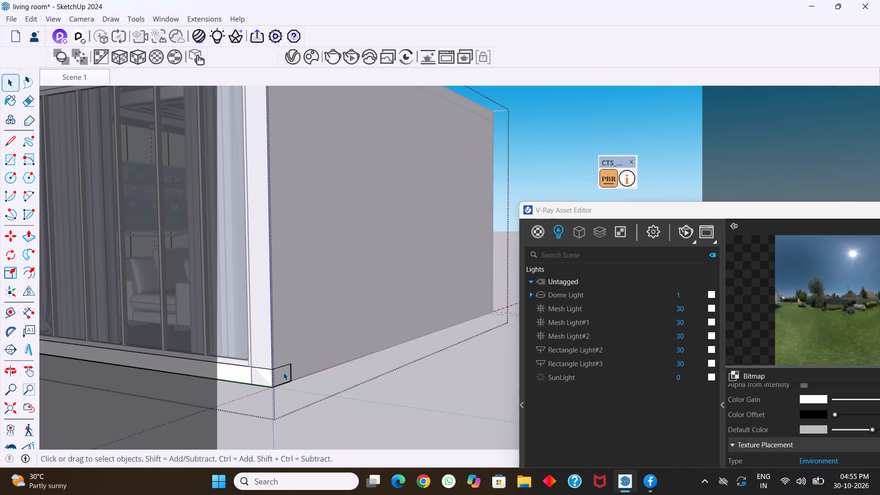
double_click(283, 372)
click(283, 372)
click(282, 372)
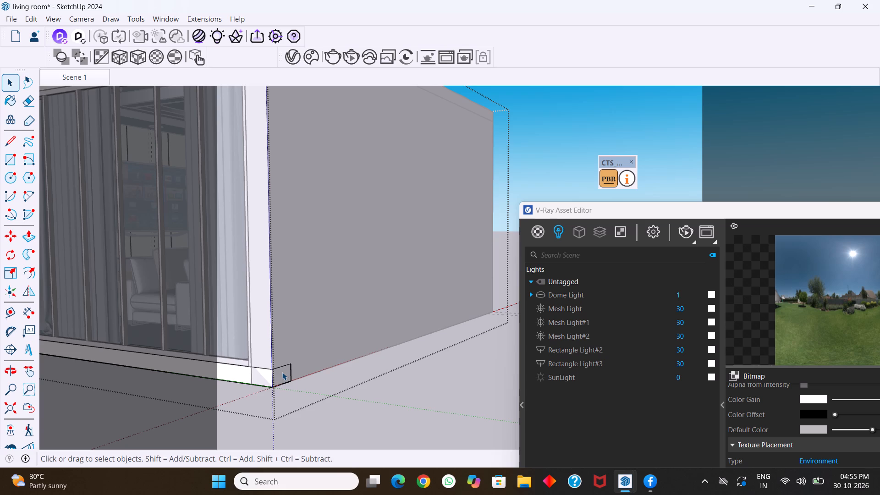
key(p)
click(282, 372)
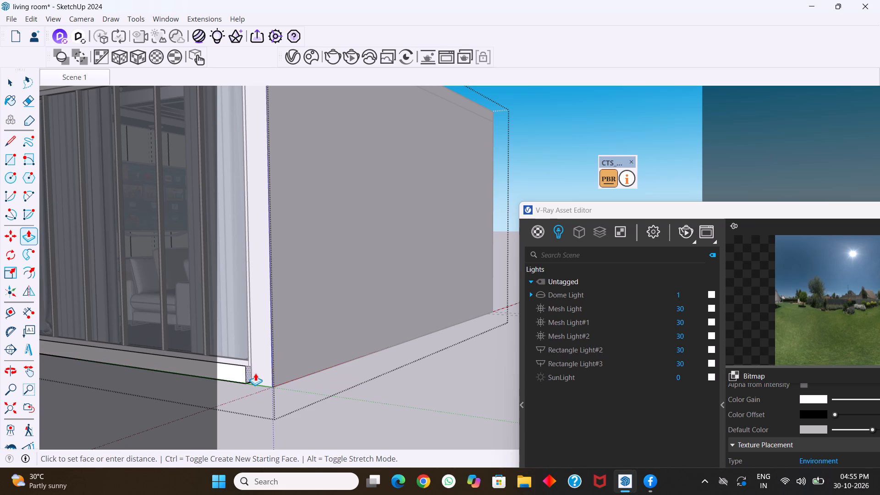
click(254, 379)
key(space)
click(356, 415)
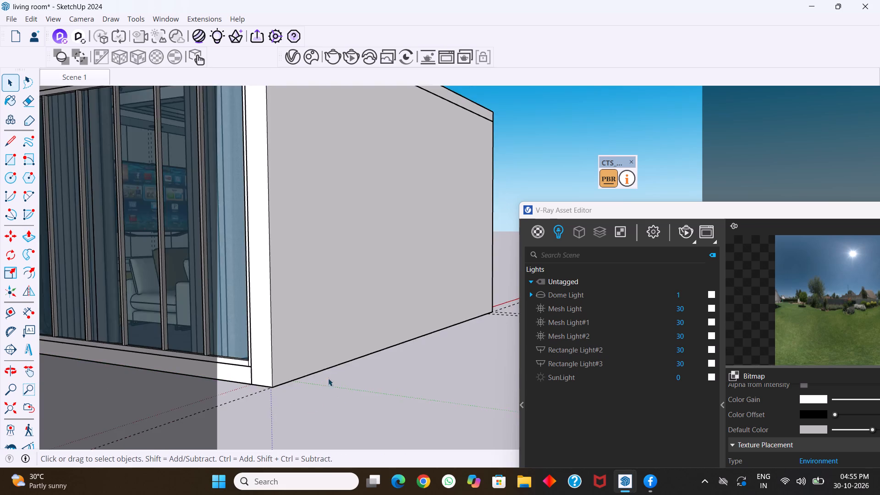
Show the V-Ray Objects tools and convert the new wall group into a V-Ray Mesh Clipper.
scroll(316, 360, down, 10)
middle_drag(343, 366, 268, 374)
middle_drag(361, 366, 295, 378)
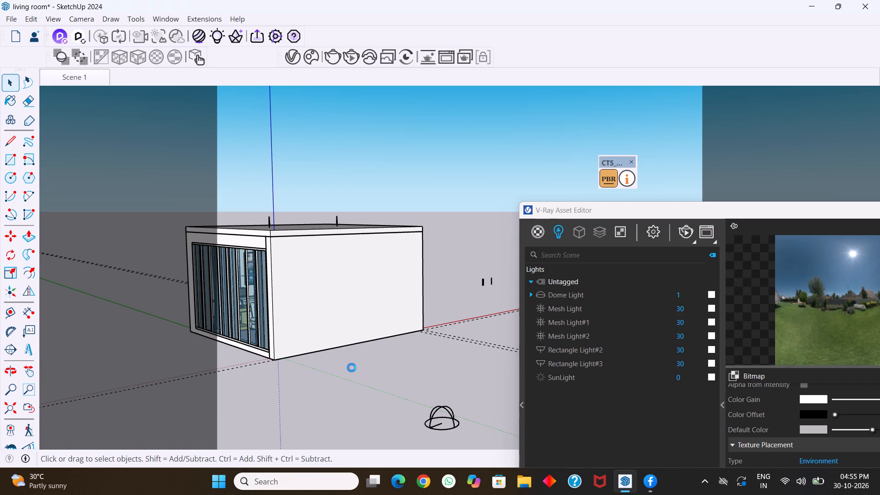
middle_click(352, 368)
middle_drag(352, 368, 299, 375)
middle_drag(386, 357, 335, 362)
scroll(347, 319, up, 2)
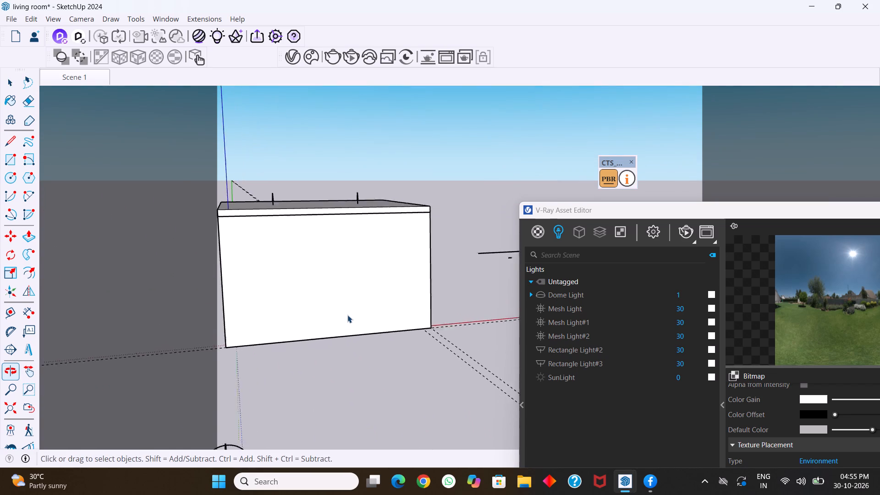
scroll(347, 315, up, 2)
scroll(347, 314, down, 3)
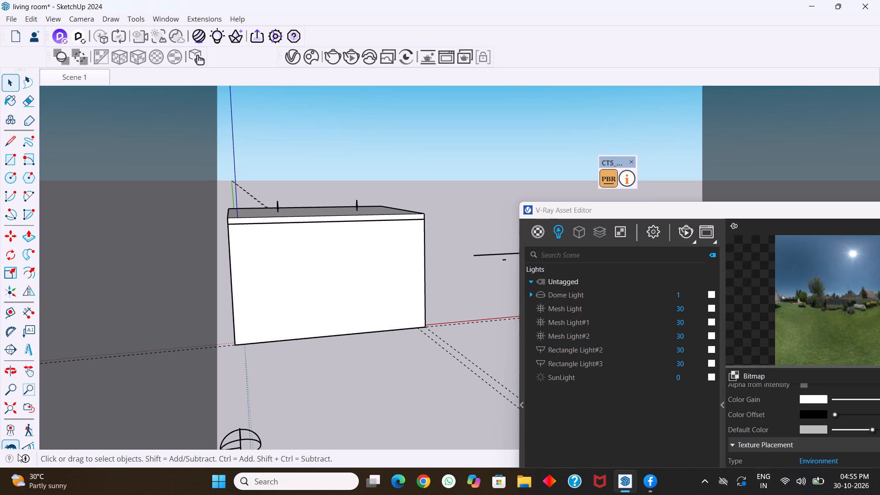
right_click(271, 16)
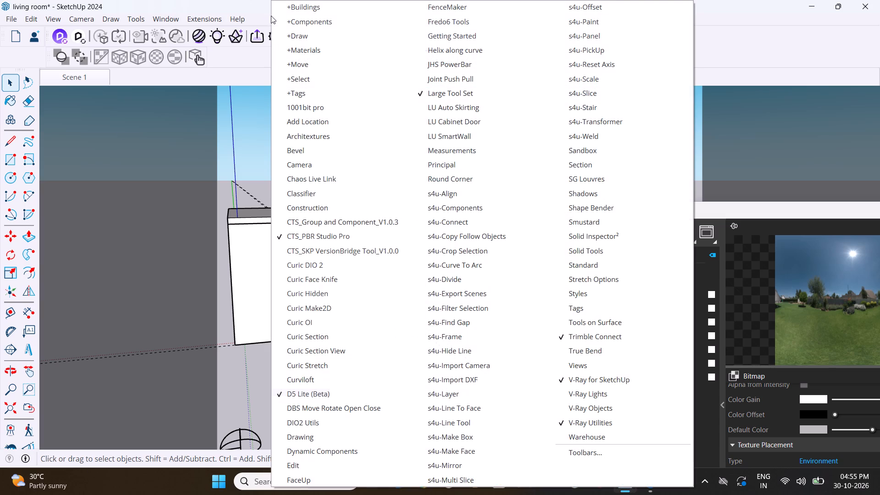
click(605, 414)
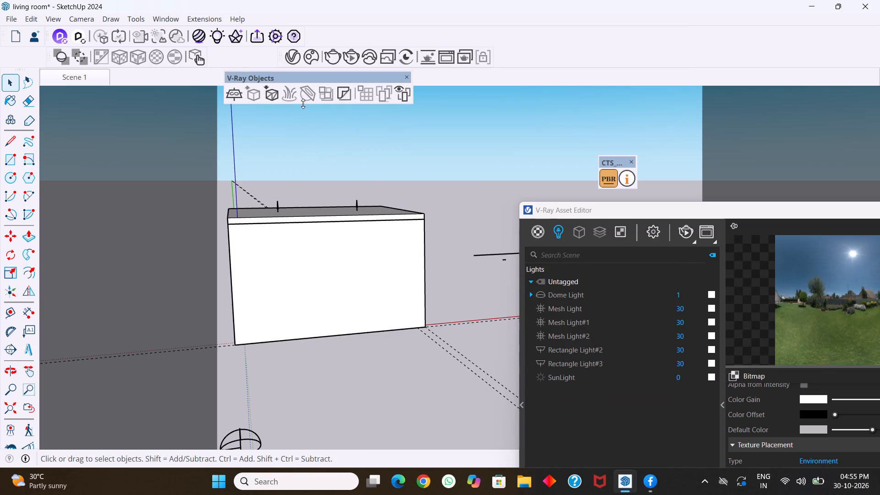
click(308, 98)
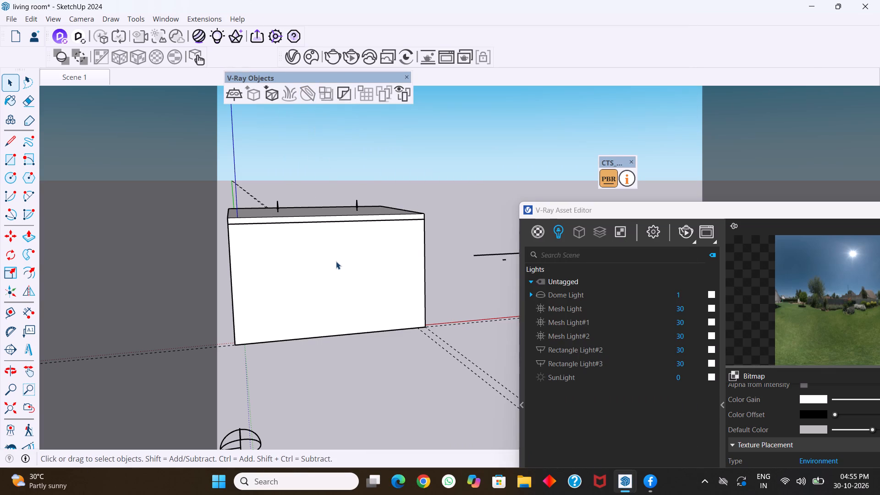
click(336, 261)
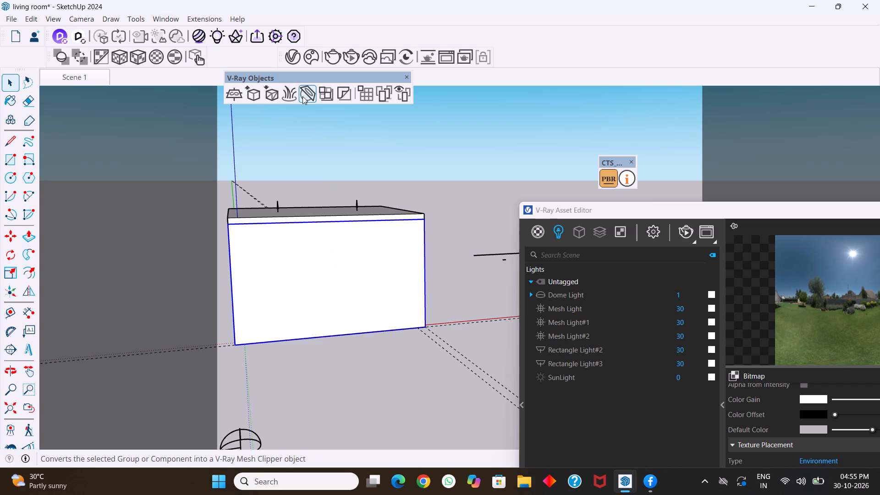
click(302, 93)
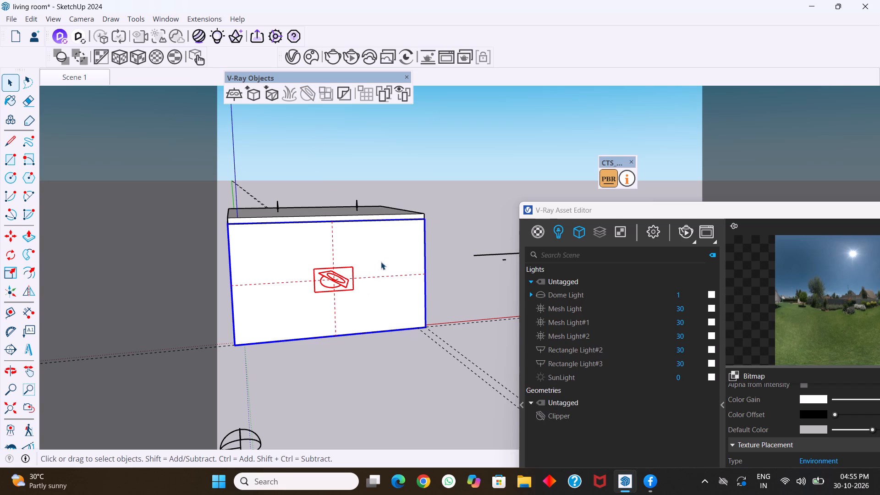
Examine the wall clipper from several angles around the outside of the room.
middle_drag(380, 267, 295, 276)
middle_drag(419, 271, 298, 273)
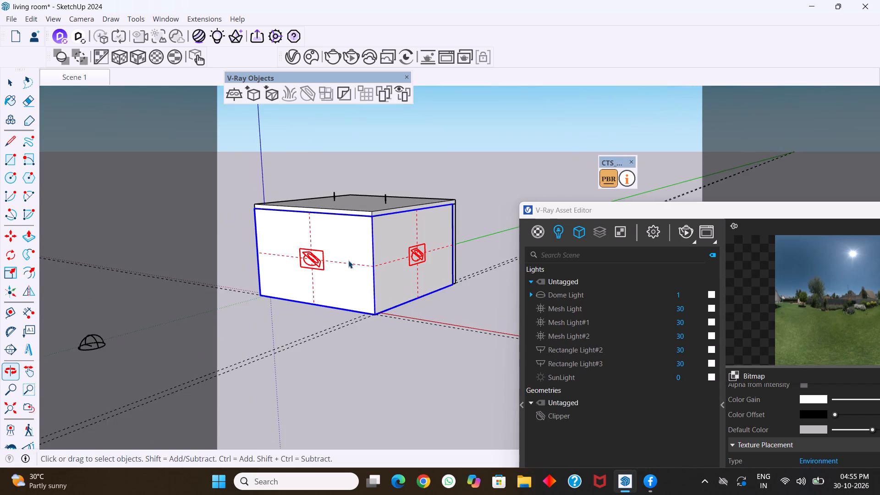
middle_drag(348, 260, 362, 299)
middle_drag(344, 273, 346, 234)
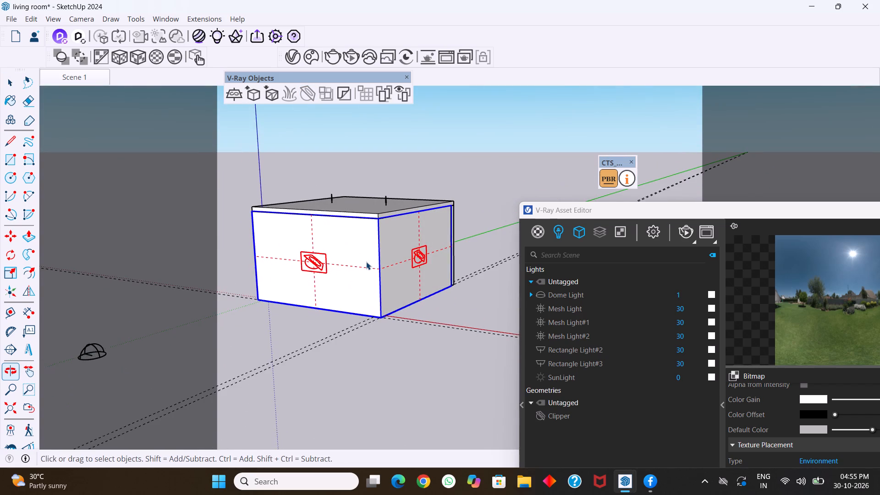
scroll(366, 262, up, 2)
middle_drag(366, 262, 341, 265)
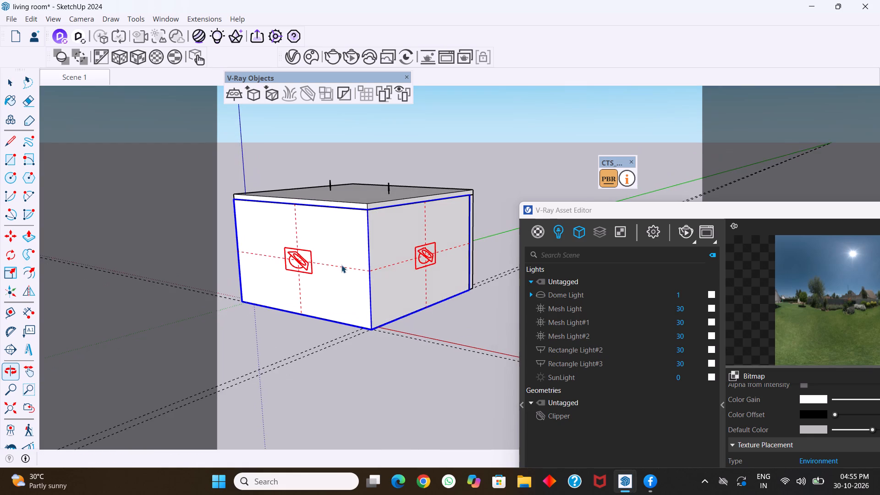
scroll(344, 265, up, 4)
middle_drag(350, 247, 420, 256)
middle_drag(420, 256, 388, 253)
scroll(396, 256, up, 3)
middle_drag(396, 256, 397, 256)
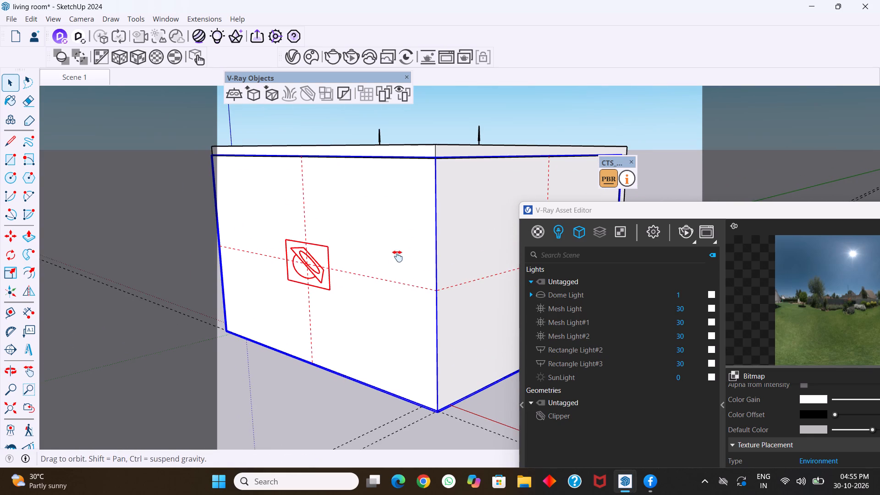
middle_drag(397, 256, 421, 259)
middle_drag(426, 275, 397, 272)
middle_drag(397, 272, 400, 272)
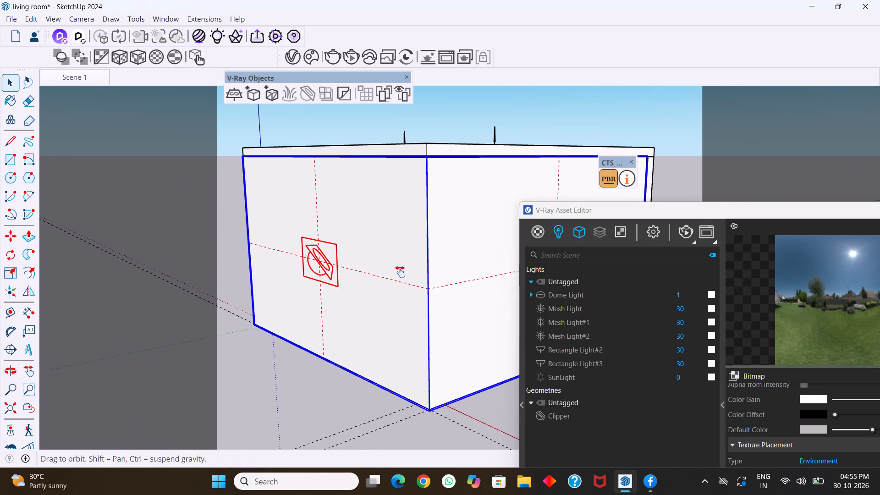
middle_drag(400, 272, 401, 272)
scroll(401, 272, up, 2)
shift+middle_drag(401, 272, 410, 274)
scroll(409, 274, up, 1)
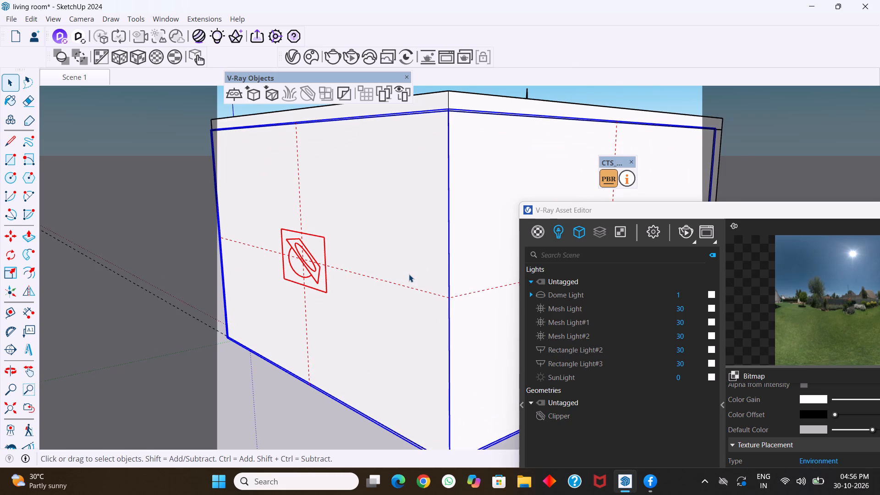
scroll(409, 274, up, 1)
middle_drag(403, 265, 401, 290)
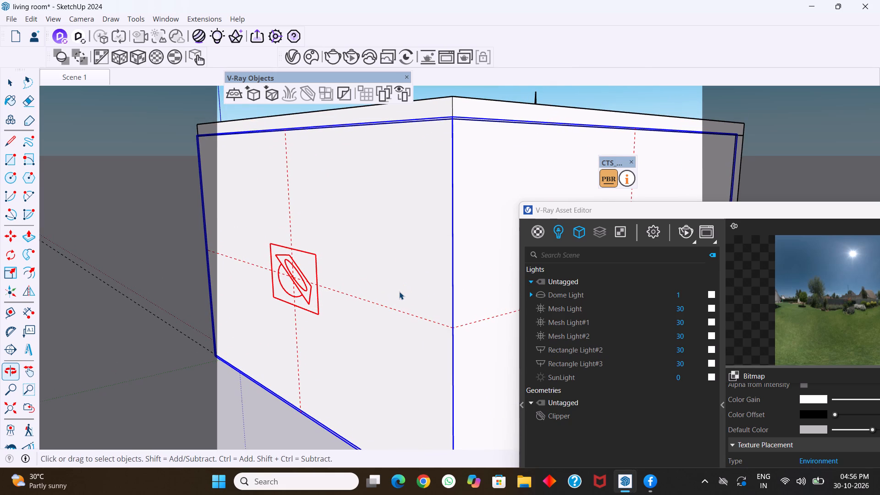
scroll(399, 291, up, 1)
scroll(399, 291, down, 1)
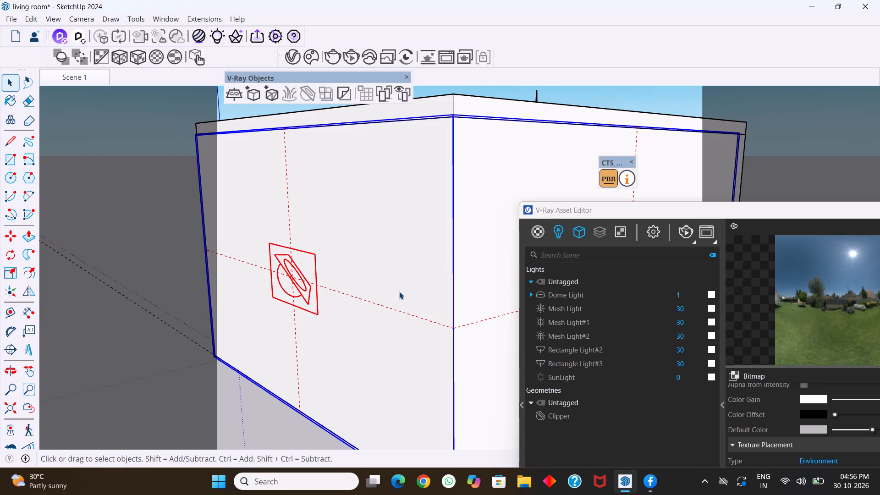
Start a V-Ray render of the scene.
click(684, 230)
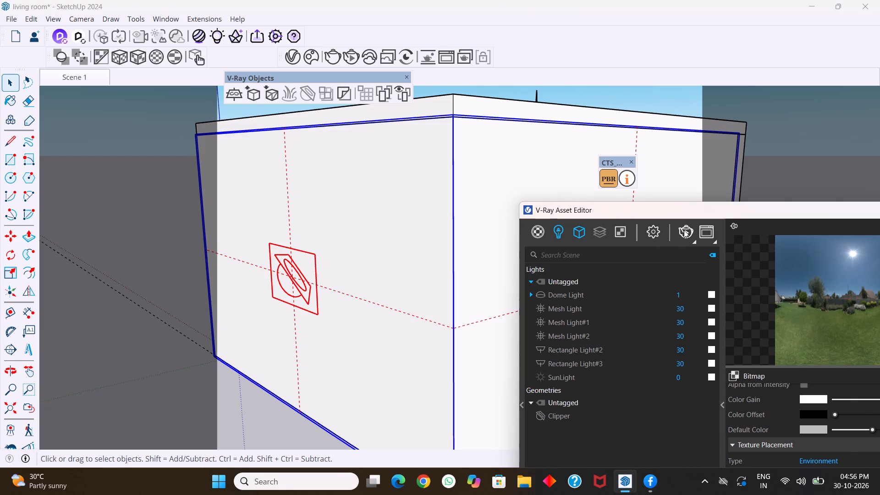
Stop the running V-Ray render and close the frame buffer.
drag(565, 346, 605, 78)
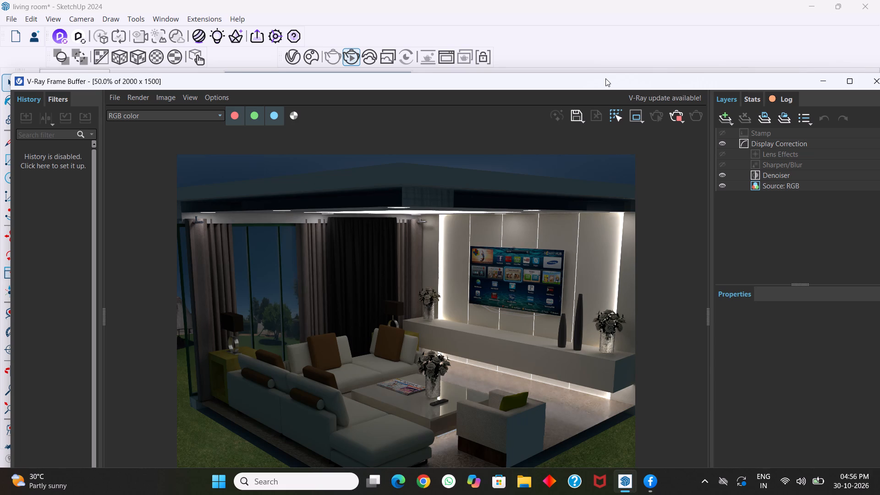
click(675, 115)
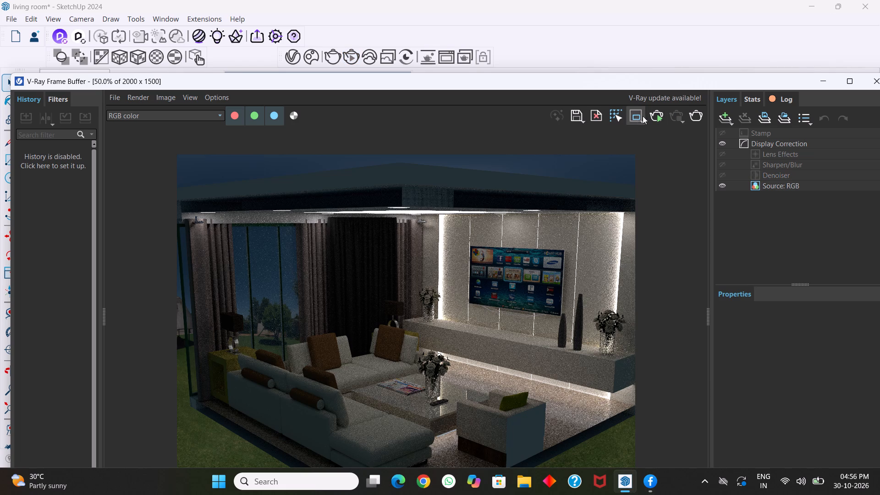
click(591, 84)
drag(591, 84, 616, 303)
drag(616, 303, 615, 318)
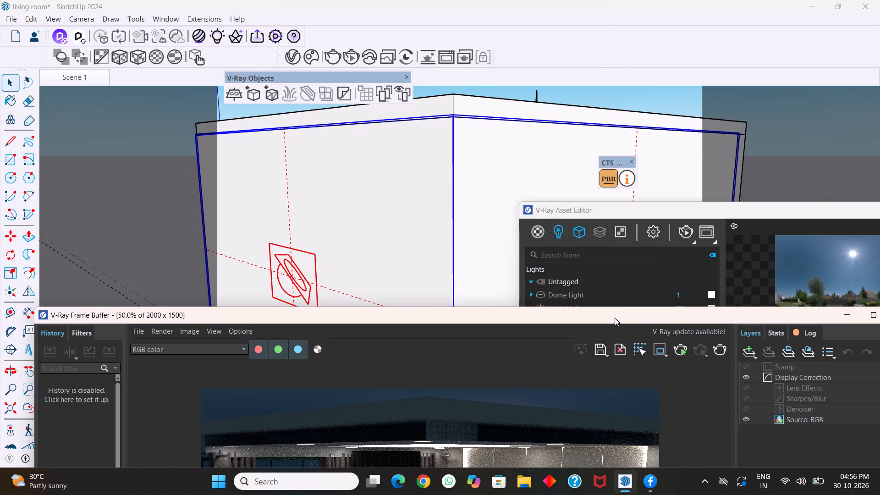
drag(615, 318, 458, 320)
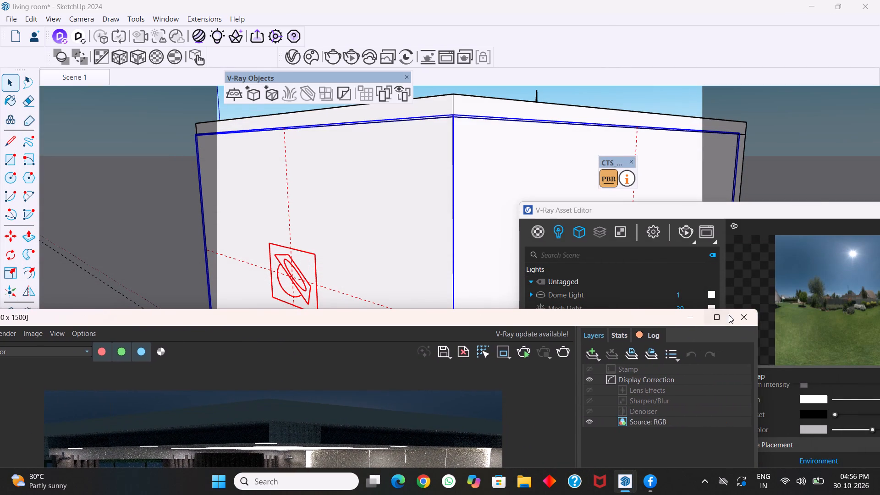
click(742, 319)
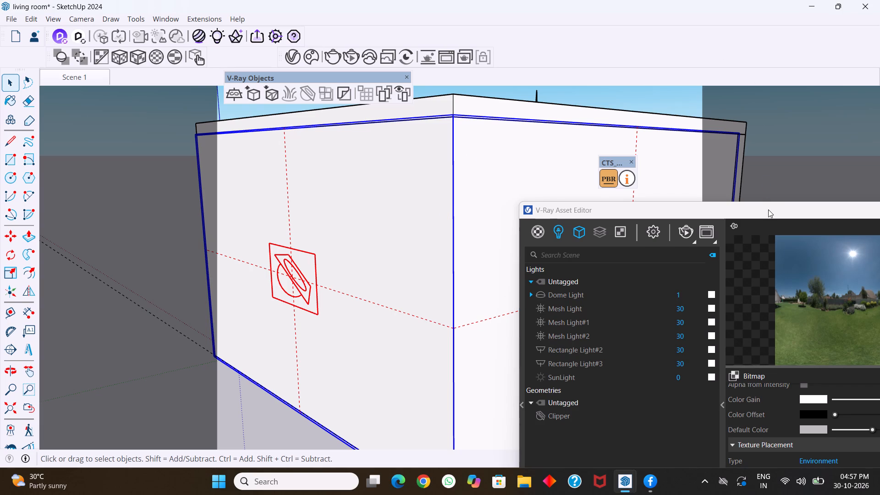
In the V-Ray render output settings, set the aspect ratio to 16:9 - Widescreen and put the Asset Editor away.
drag(768, 209, 609, 186)
click(715, 186)
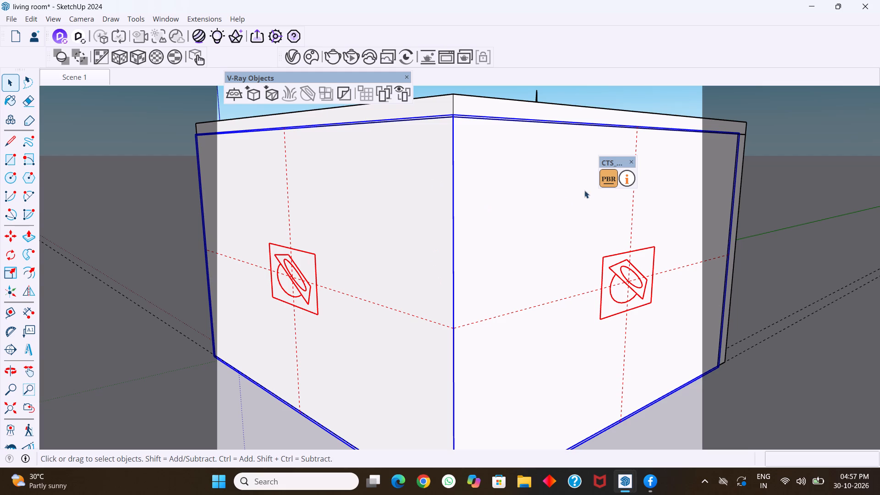
click(293, 56)
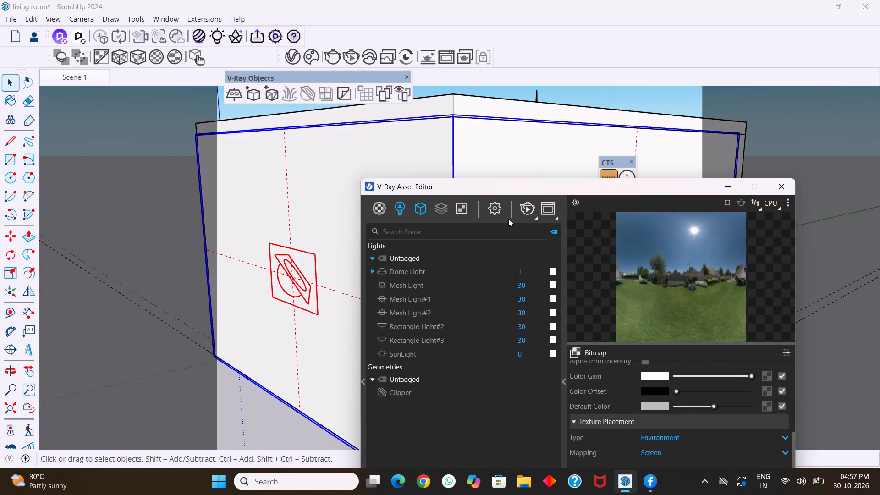
click(497, 203)
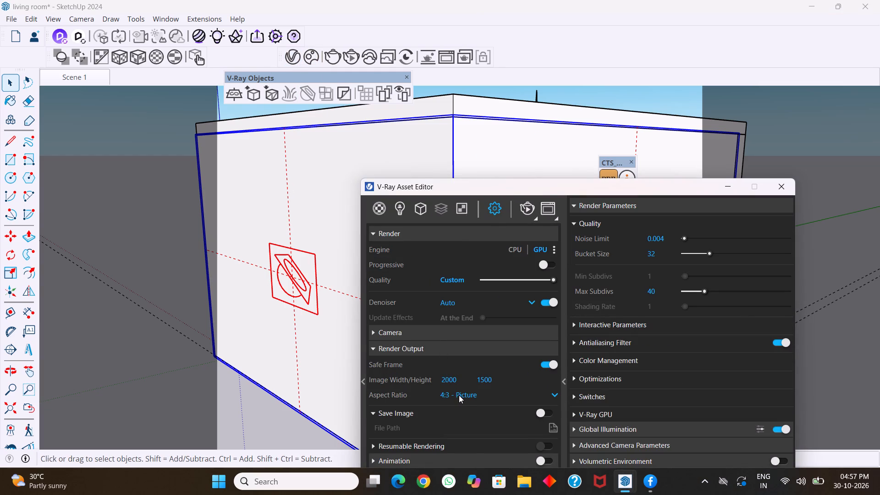
click(459, 395)
click(457, 412)
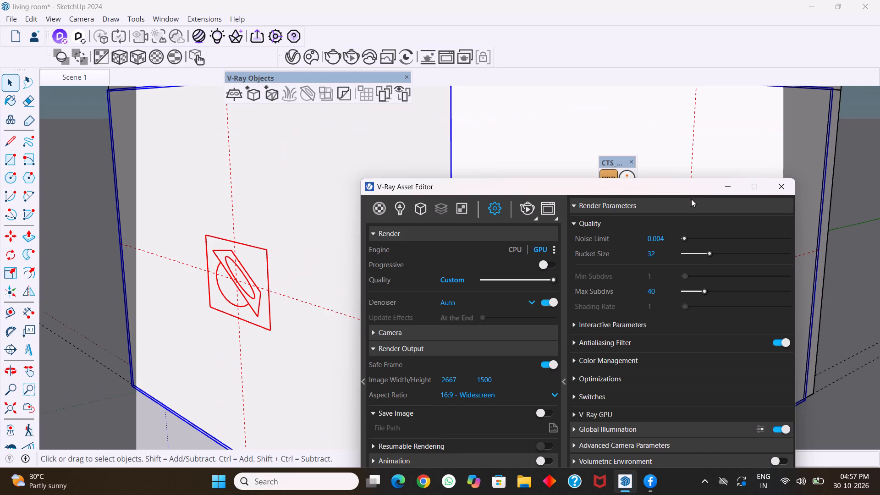
click(724, 188)
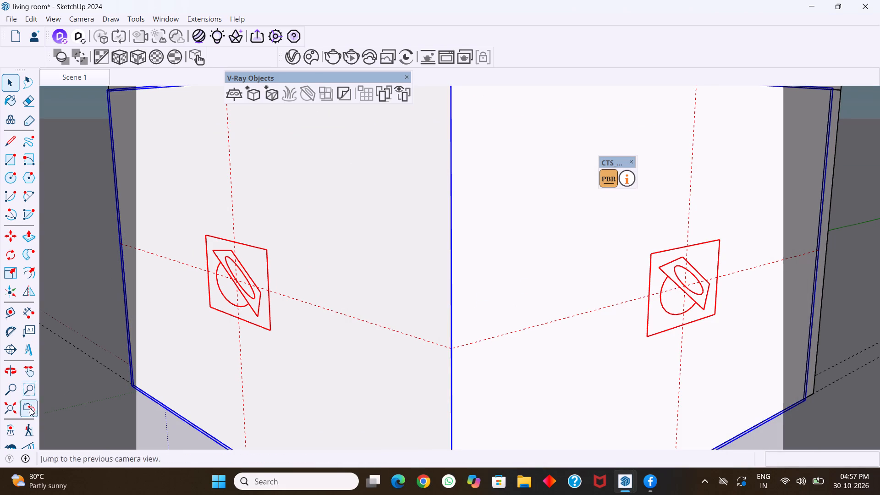
Level the camera on the room's outer corner and tighten the framing with the Field of View tool.
click(31, 447)
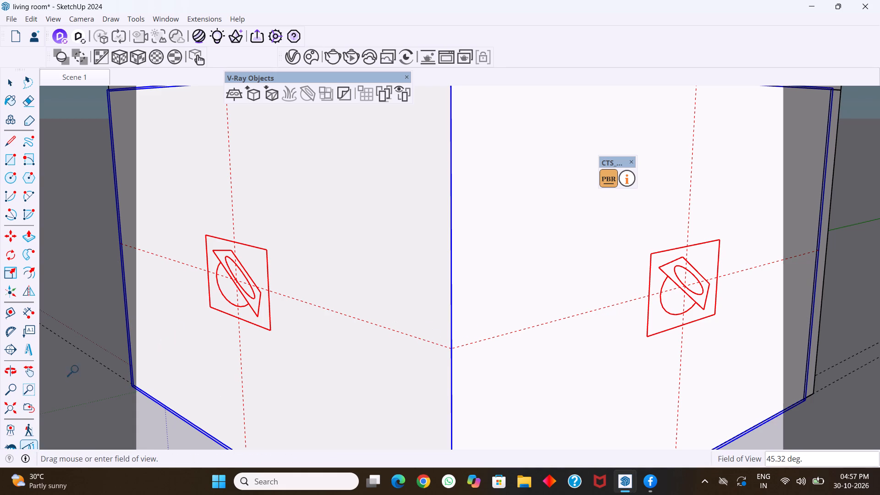
key(space)
middle_drag(473, 330, 473, 320)
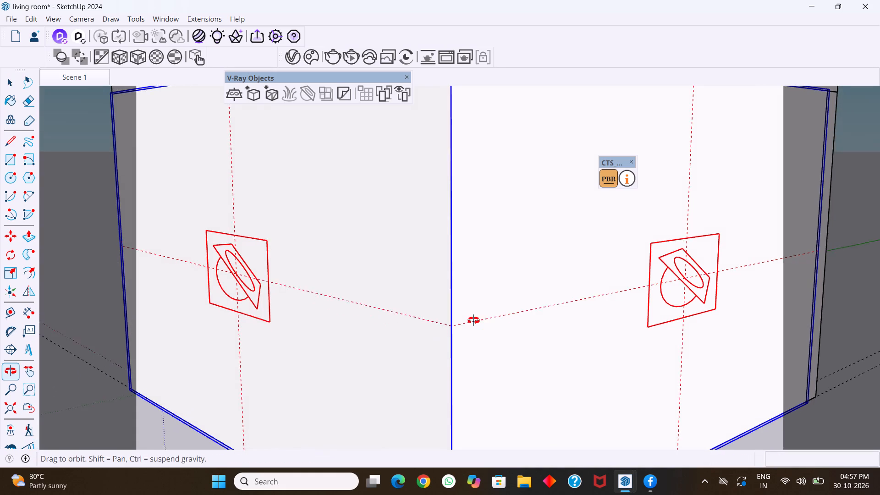
middle_drag(473, 320, 473, 306)
middle_click(473, 306)
middle_drag(473, 303, 475, 298)
middle_click(475, 295)
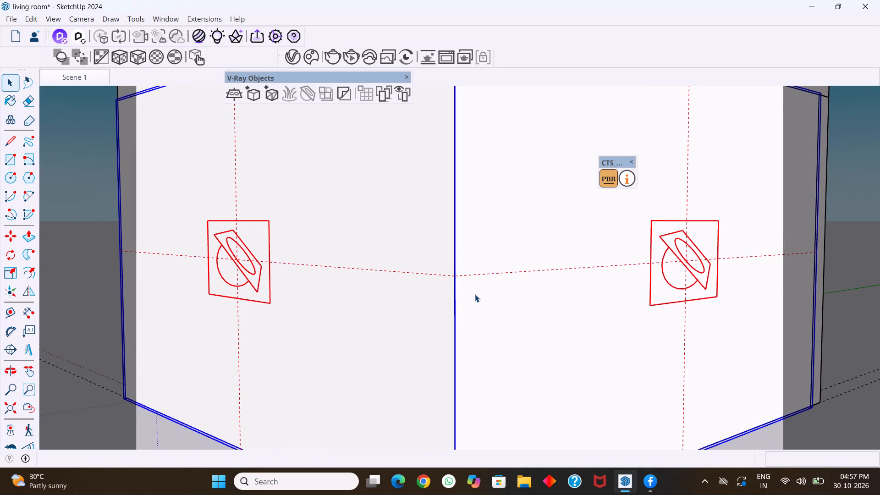
scroll(471, 299, down, 5)
scroll(474, 290, up, 3)
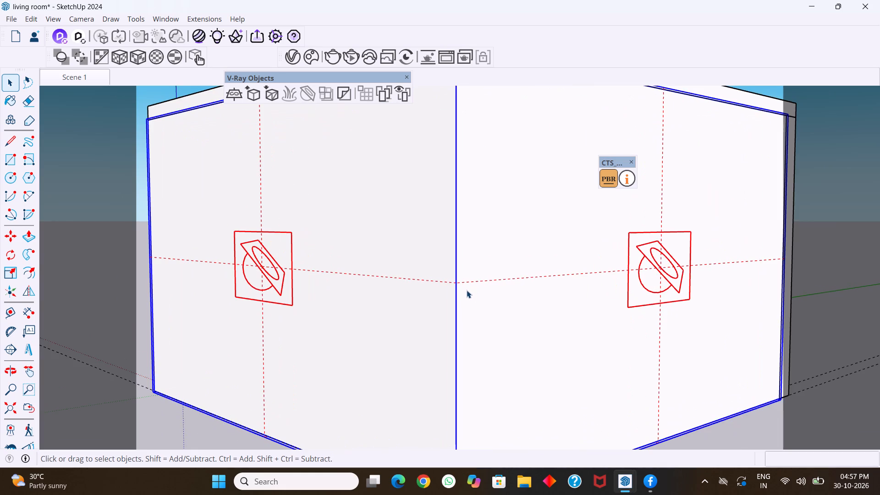
scroll(501, 292, up, 1)
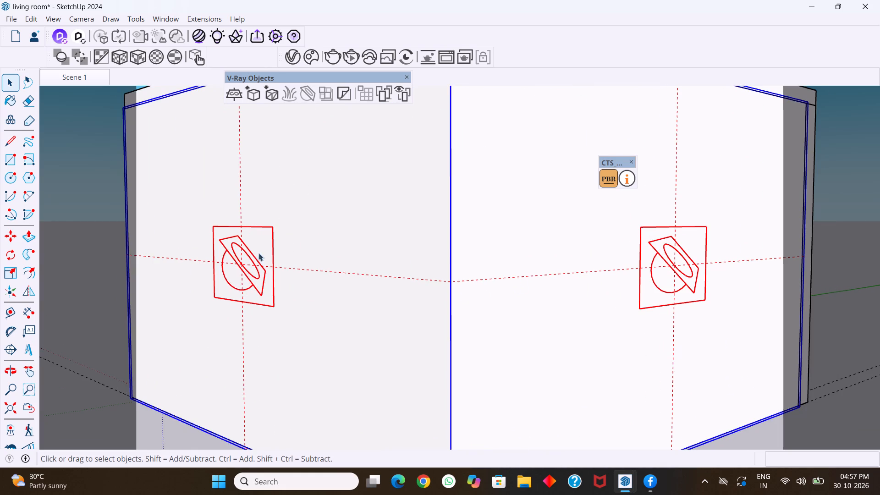
click(33, 445)
shift+drag(404, 373, 404, 363)
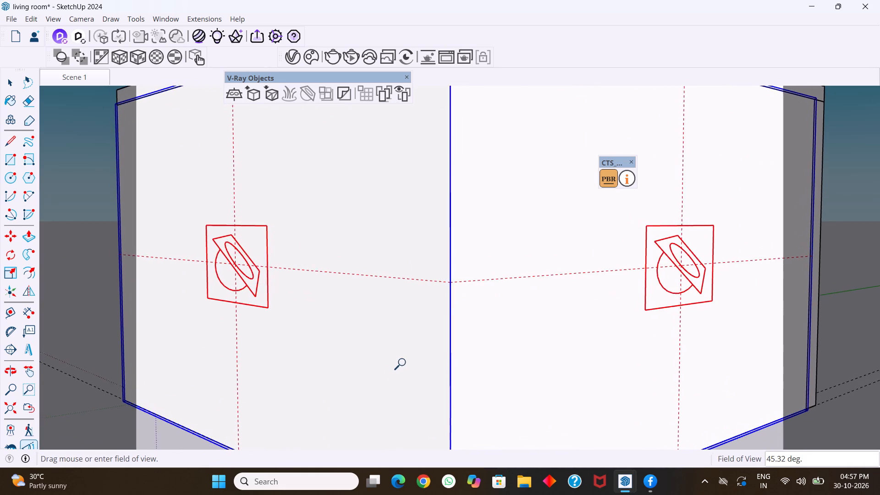
shift+drag(404, 363, 402, 330)
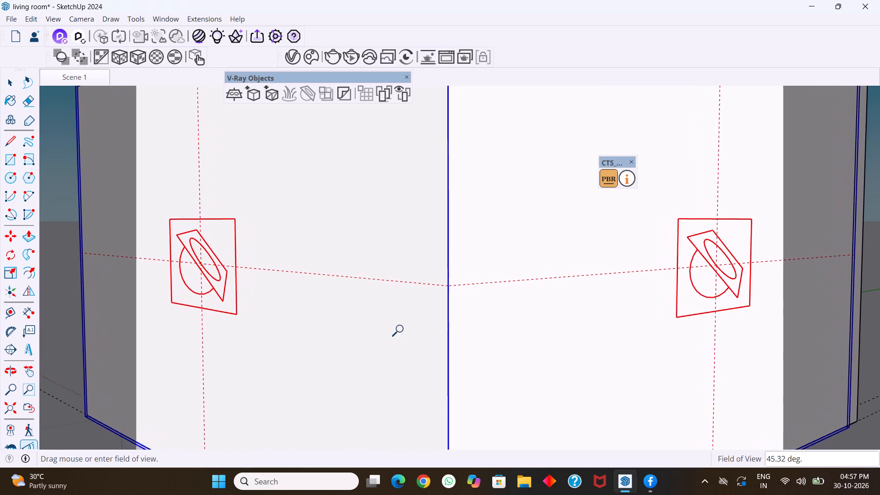
shift+drag(402, 330, 401, 325)
shift+right_click(401, 325)
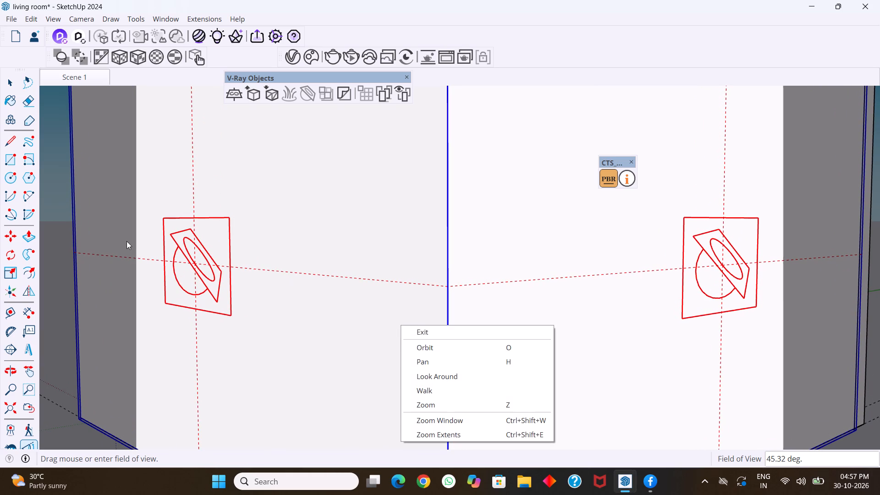
Add a second scene from the current camera view and update it.
right_click(88, 76)
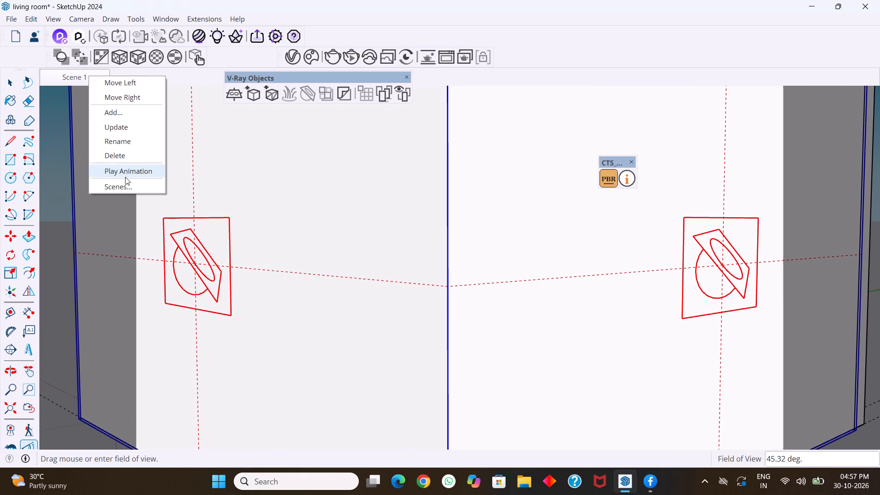
click(121, 114)
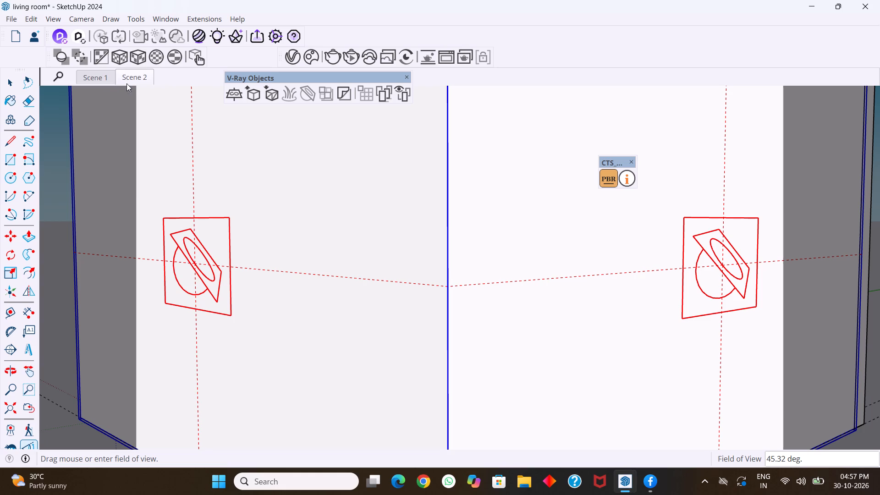
right_click(132, 78)
click(161, 128)
key(space)
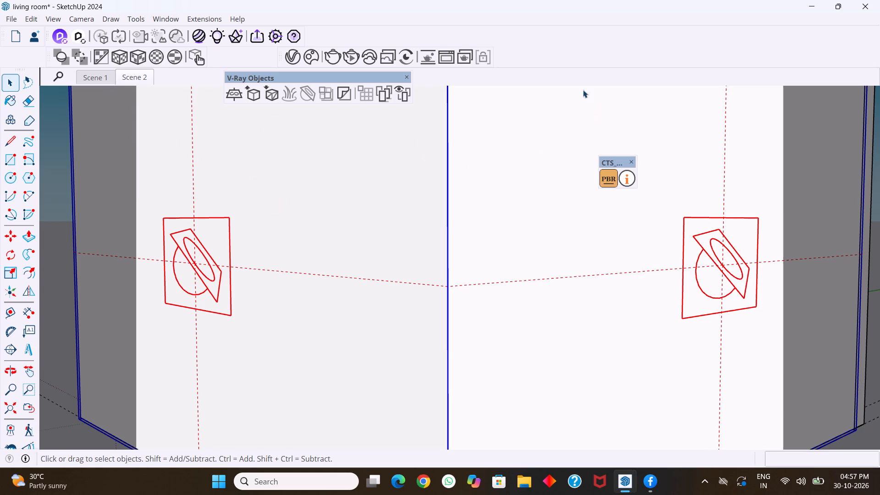
Start a V-Ray render of the new widescreen view in the maximized frame buffer, then minimize the frame buffer.
click(448, 60)
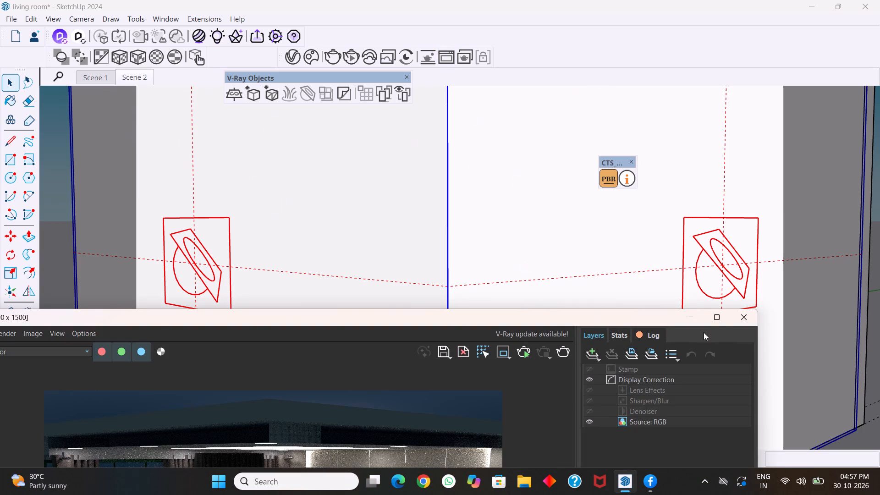
click(718, 319)
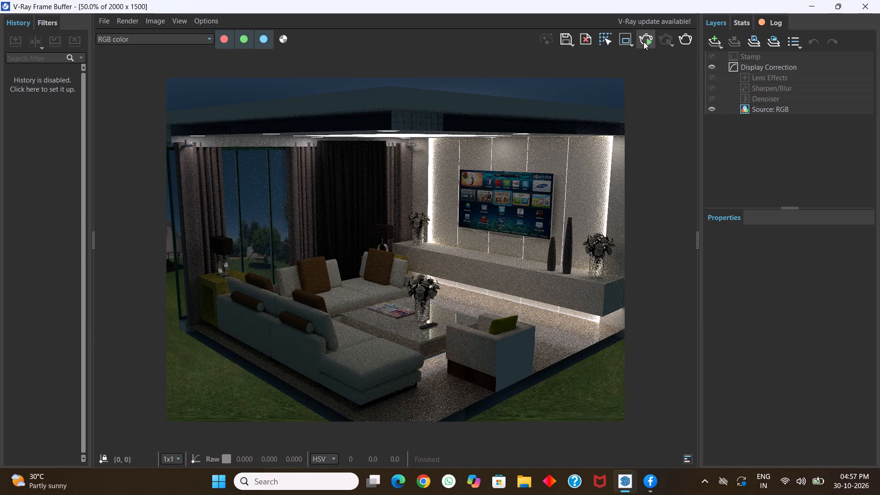
click(643, 42)
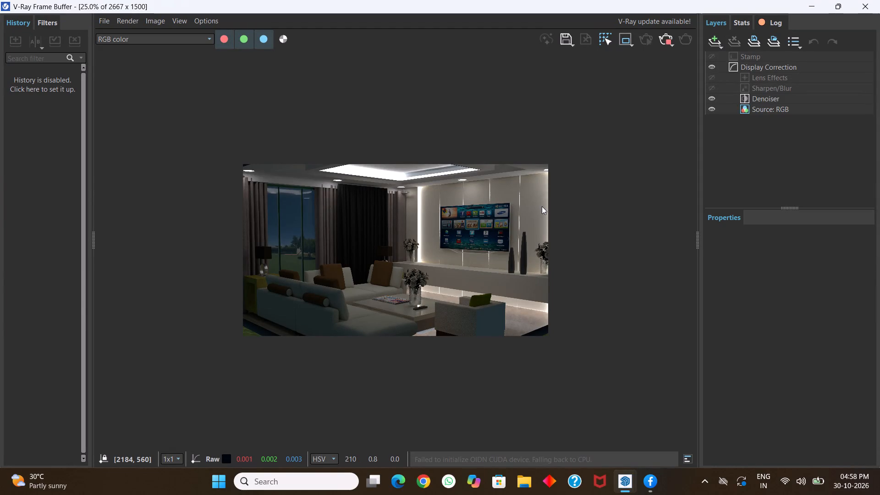
click(821, 6)
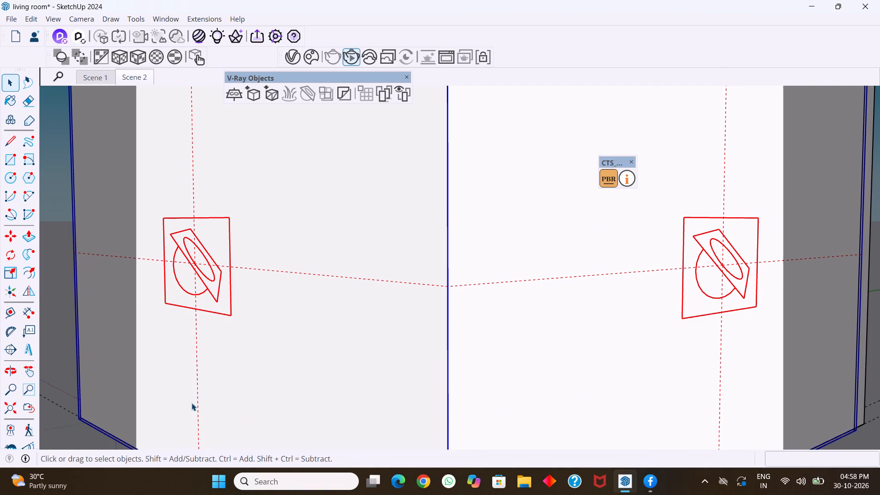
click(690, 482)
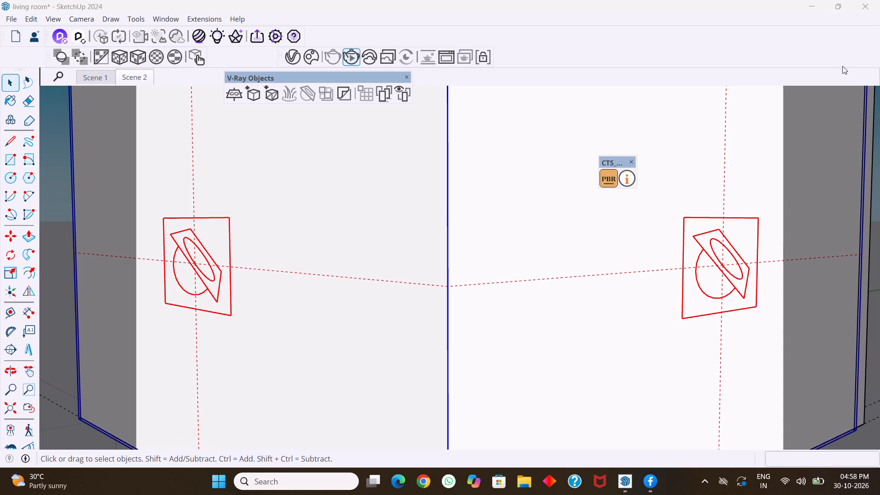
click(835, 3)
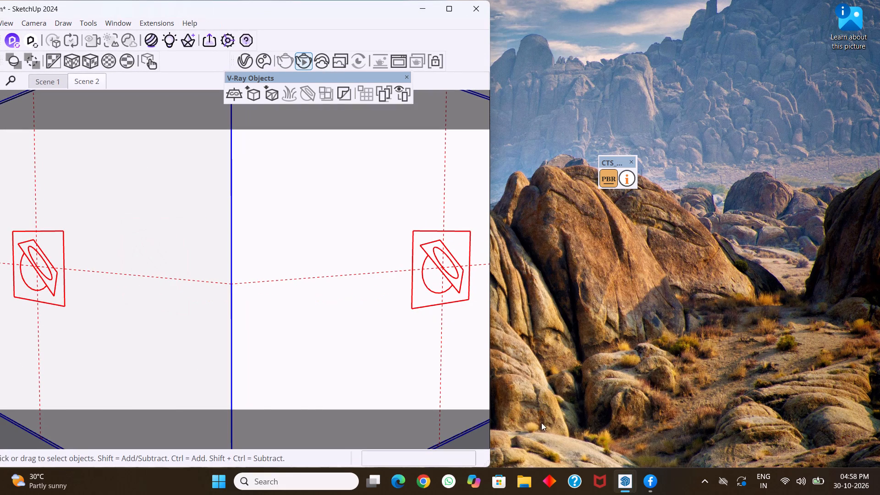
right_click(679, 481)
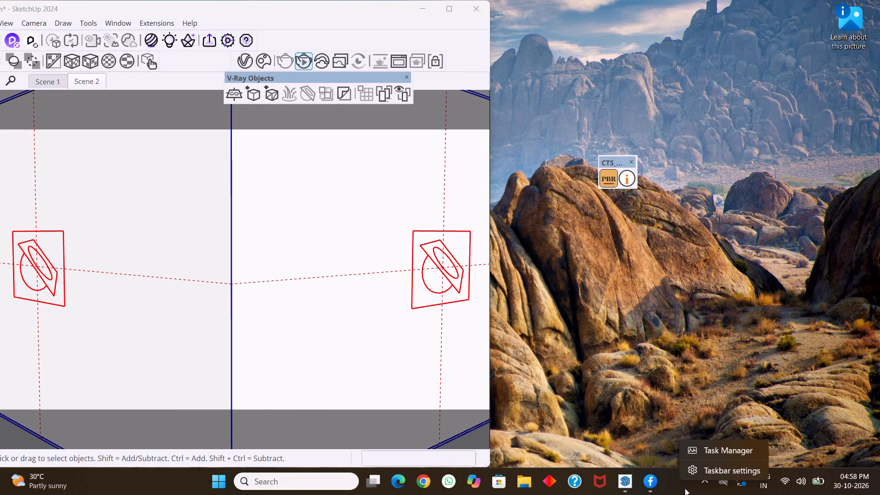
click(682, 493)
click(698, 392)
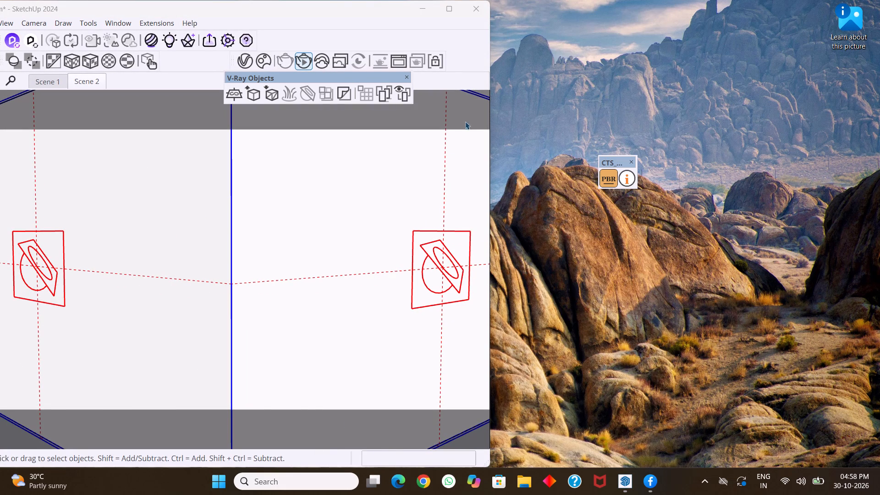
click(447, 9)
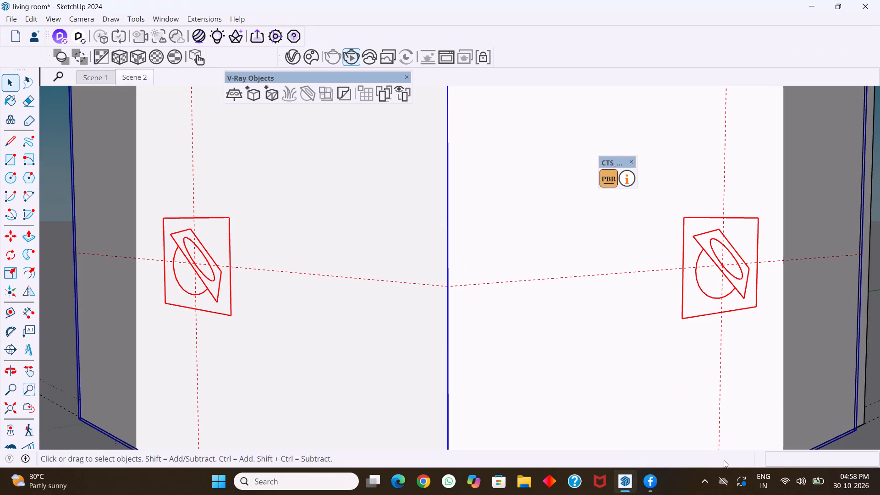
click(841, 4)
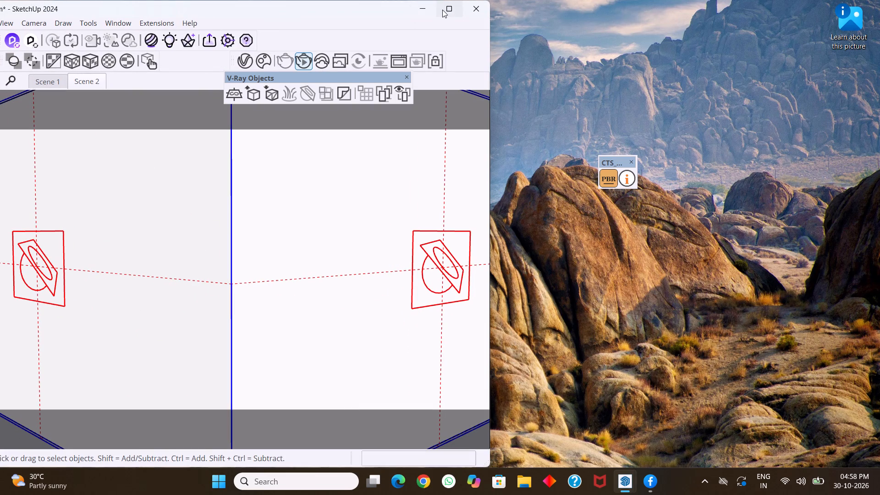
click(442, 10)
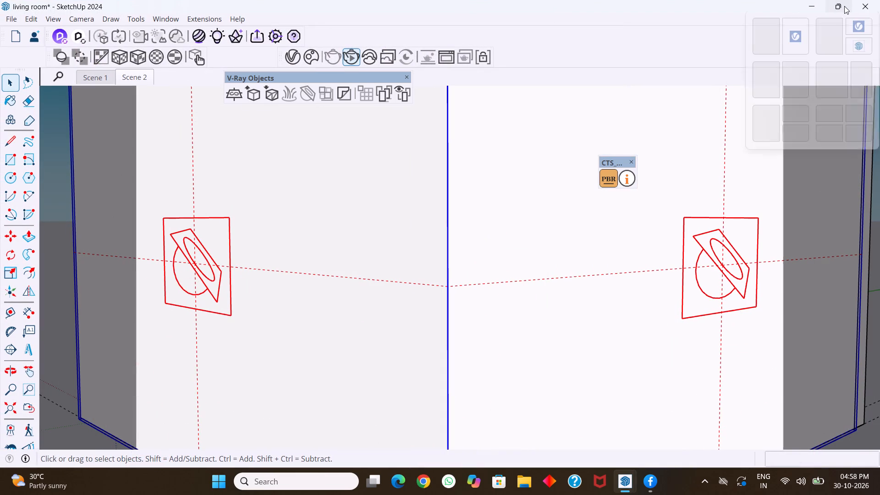